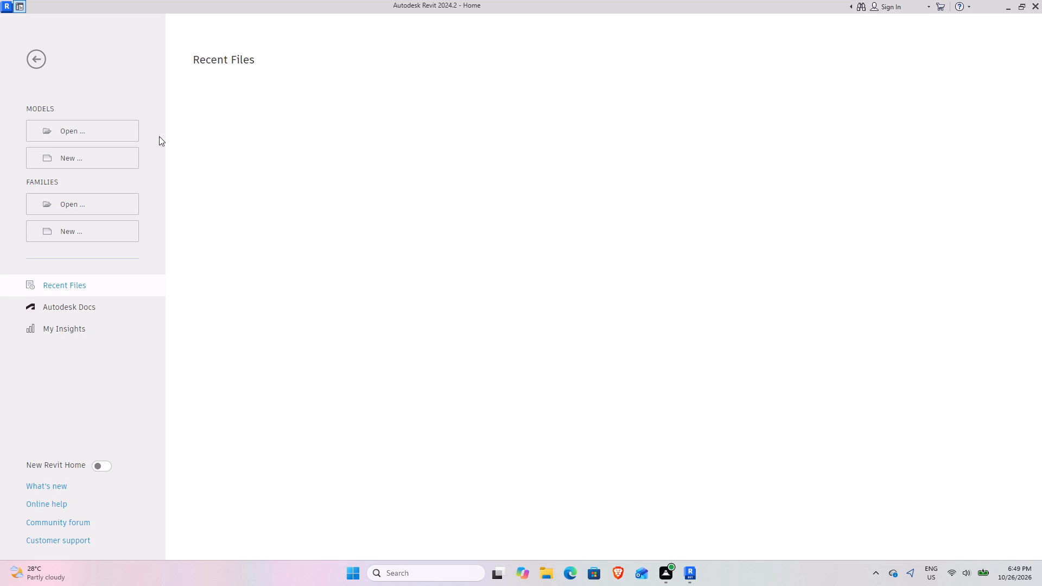
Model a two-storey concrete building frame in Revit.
Create a new project from the Structural Analysis-Default template in the English-Imperial folder.
left_click(81, 156)
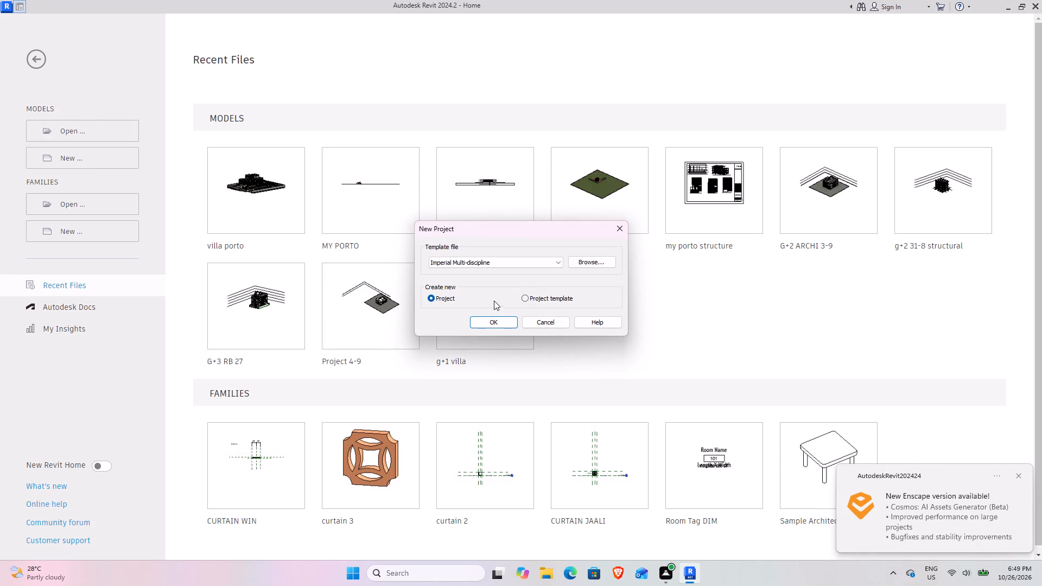
left_click(589, 264)
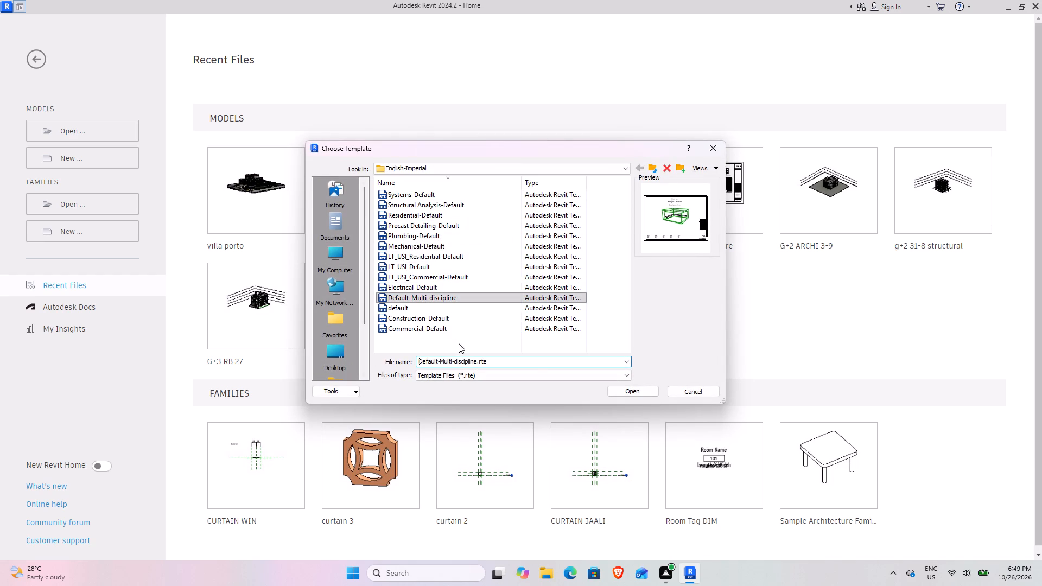
left_click(424, 328)
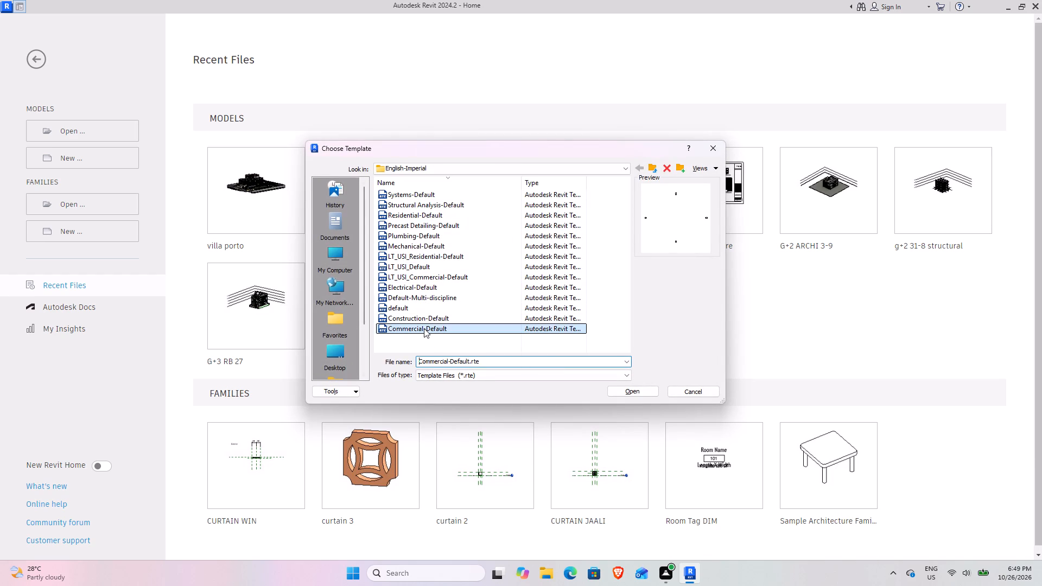
left_click(440, 206)
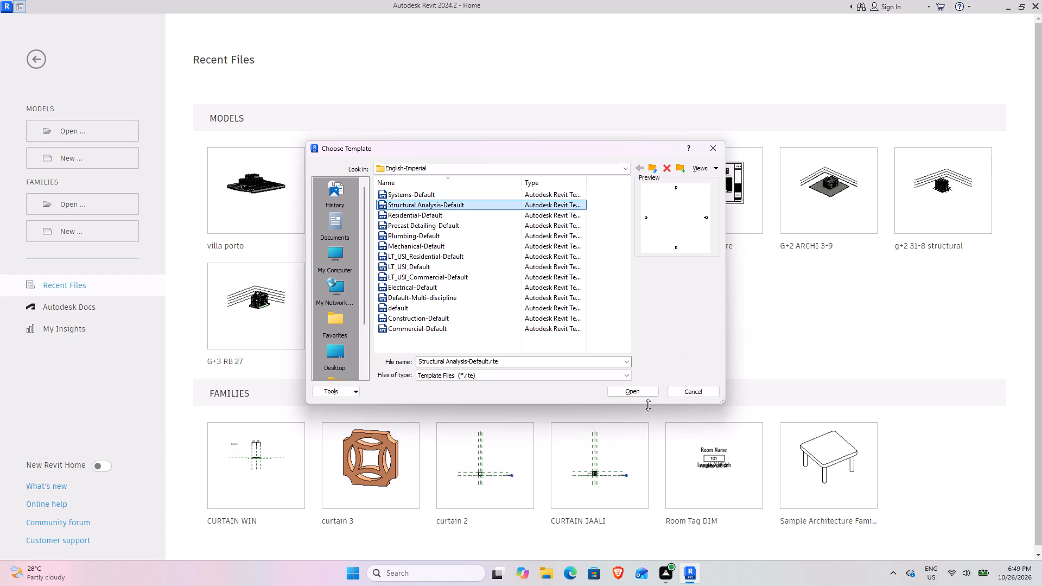
left_click(637, 394)
left_click(513, 324)
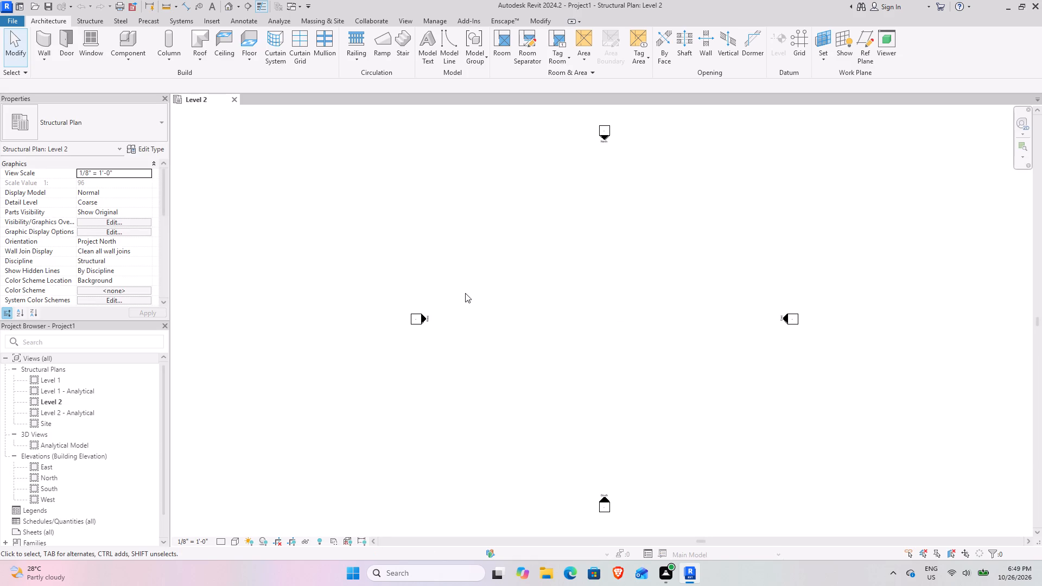
Examine the Level 2 structural plan and the project's list of views, enlarging the properties area.
scroll(439, 314, "up", 7)
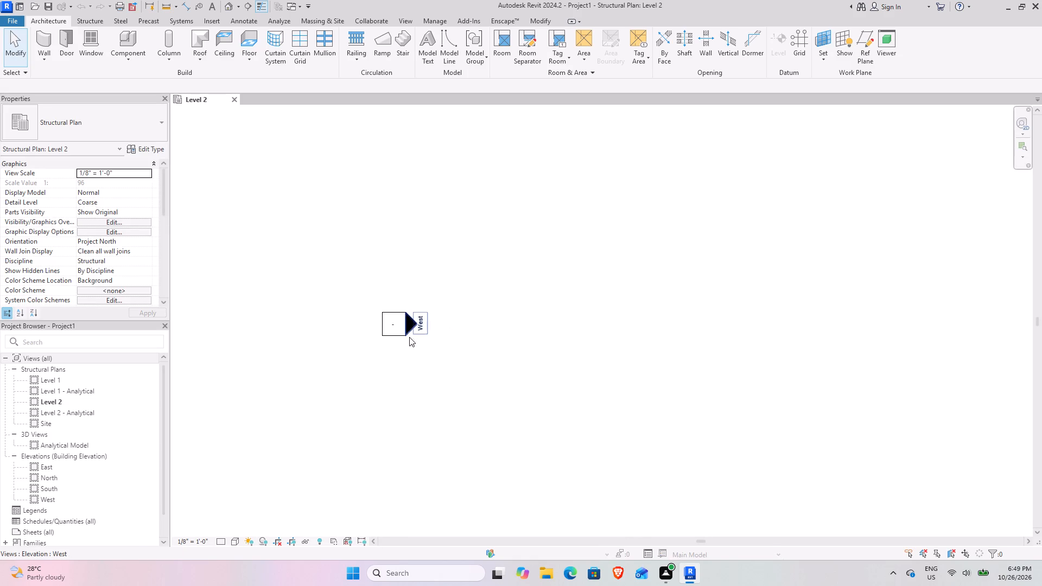
scroll(409, 337, "up", 2)
scroll(409, 336, "down", 14)
middle_click_drag(468, 312, 369, 286)
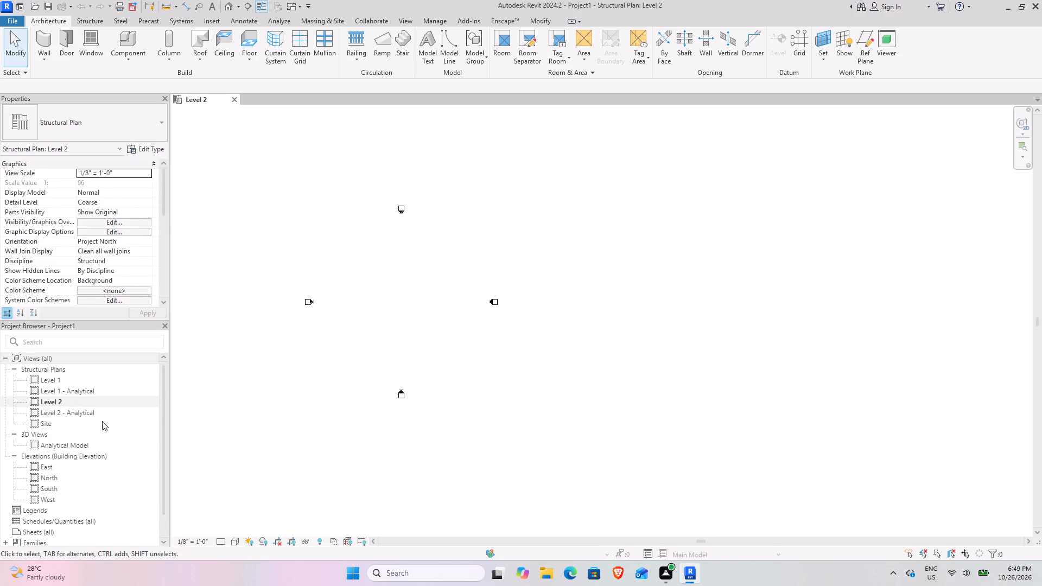
scroll(67, 470, "down", 4)
scroll(64, 444, "up", 3)
scroll(55, 279, "down", 2)
scroll(55, 279, "up", 2)
scroll(55, 279, "down", 3)
scroll(101, 216, "up", 2)
left_click_drag(95, 321, 94, 349)
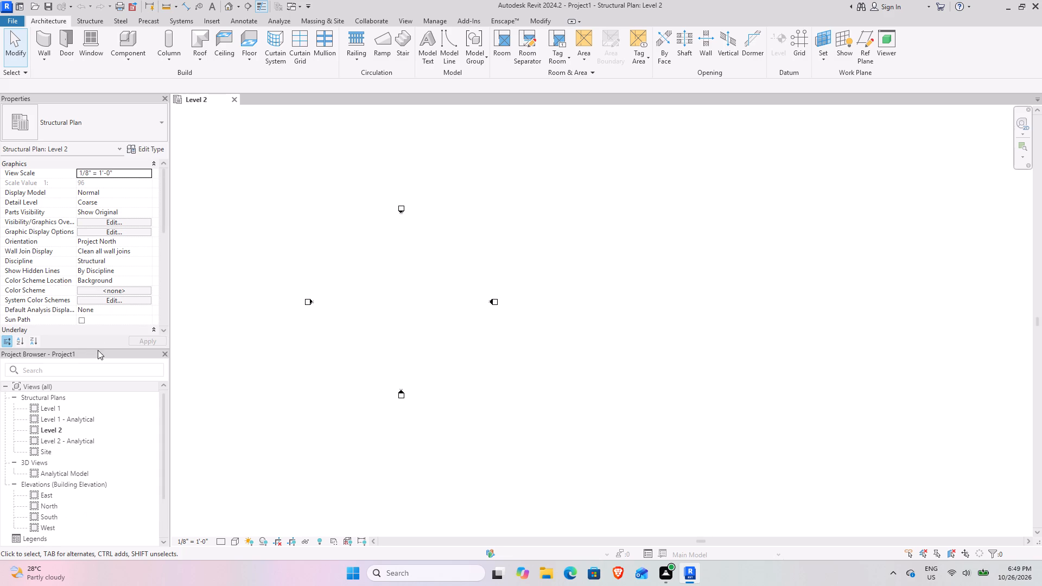
scroll(84, 475, "down", 3)
scroll(81, 475, "up", 3)
scroll(81, 475, "down", 4)
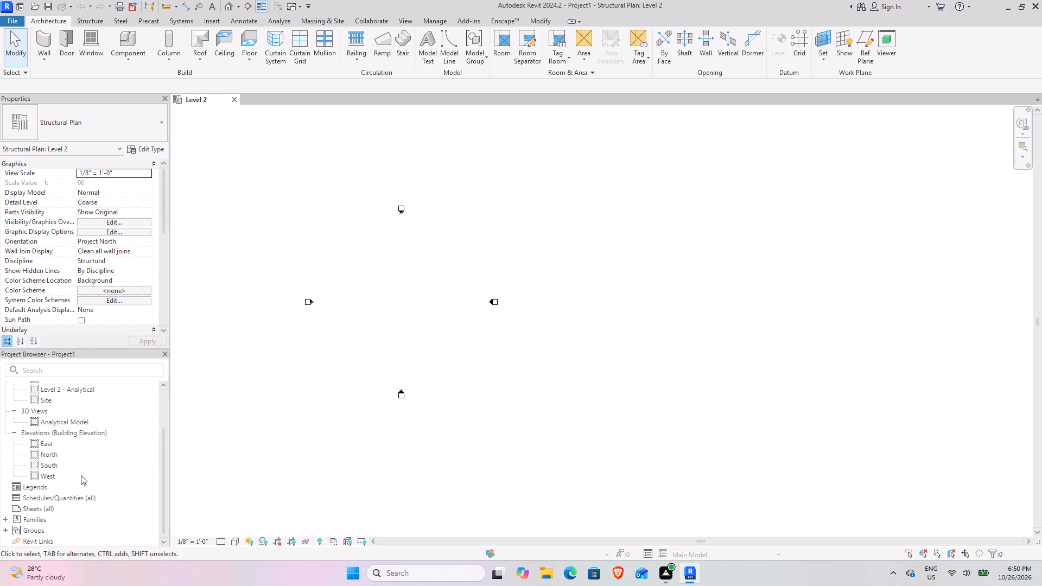
Inspect the elevation markers around the Level 2 plan, looking closely at the North marker.
left_click(287, 394)
scroll(367, 313, "up", 5)
scroll(270, 307, "down", 5)
middle_click_drag(264, 291, 452, 291)
scroll(498, 283, "up", 5)
scroll(557, 149, "up", 4)
middle_click_drag(607, 139, 593, 213)
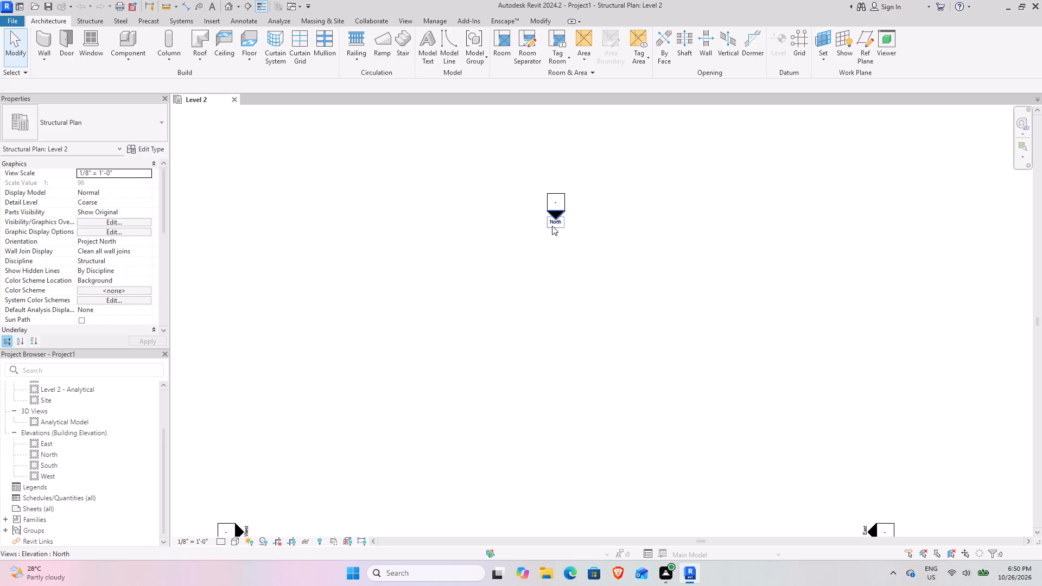
scroll(552, 226, "up", 9)
left_click(571, 256)
left_click(722, 257)
scroll(656, 275, "down", 5)
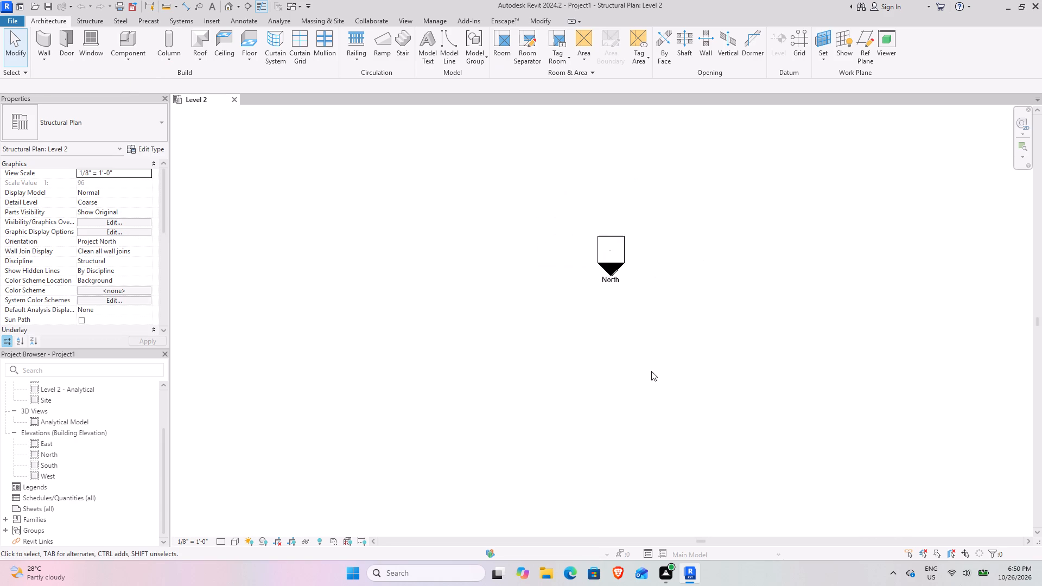
scroll(651, 371, "down", 9)
middle_click_drag(716, 411, 583, 227)
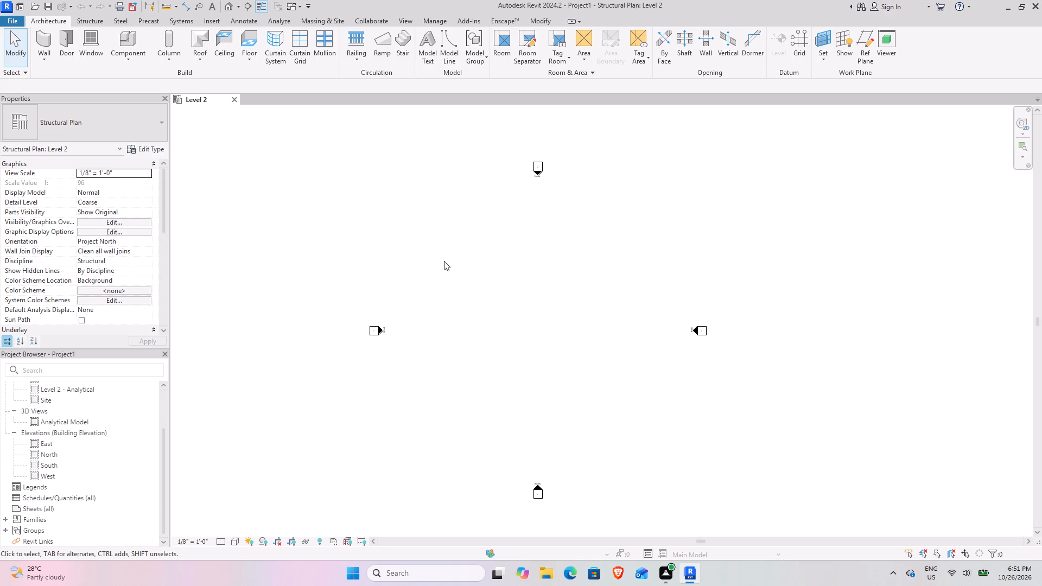
Open the North elevation and examine its level lines.
left_click(61, 450)
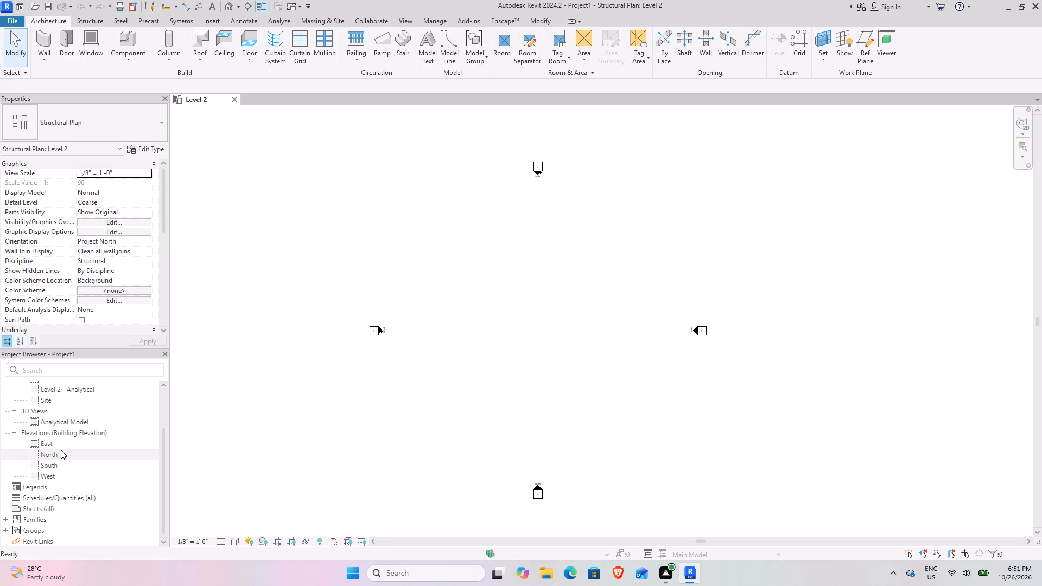
left_click(60, 450)
scroll(817, 331, "up", 5)
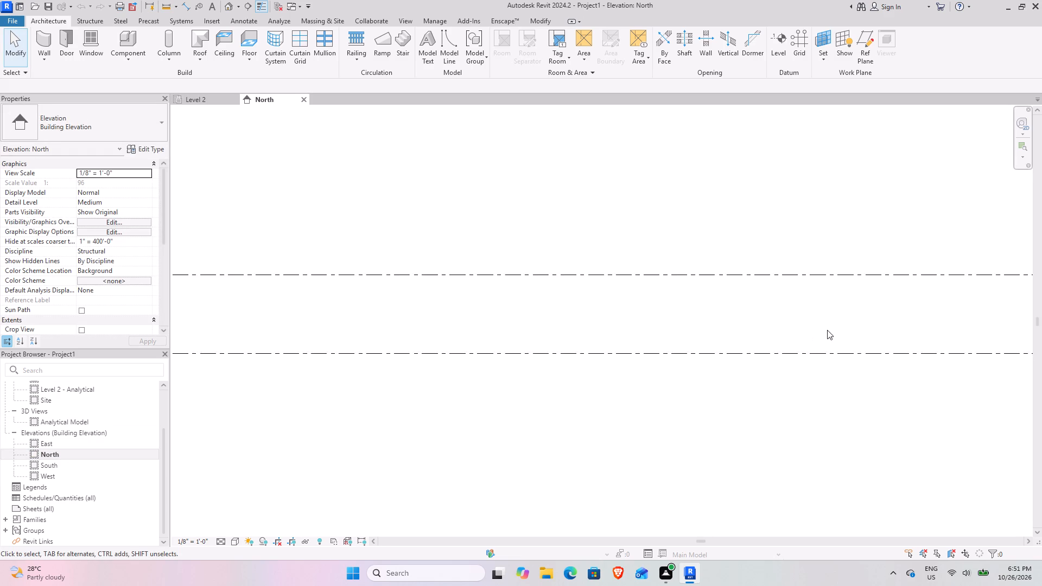
scroll(827, 330, "up", 1)
scroll(823, 333, "down", 6)
middle_click_drag(704, 323, 587, 303)
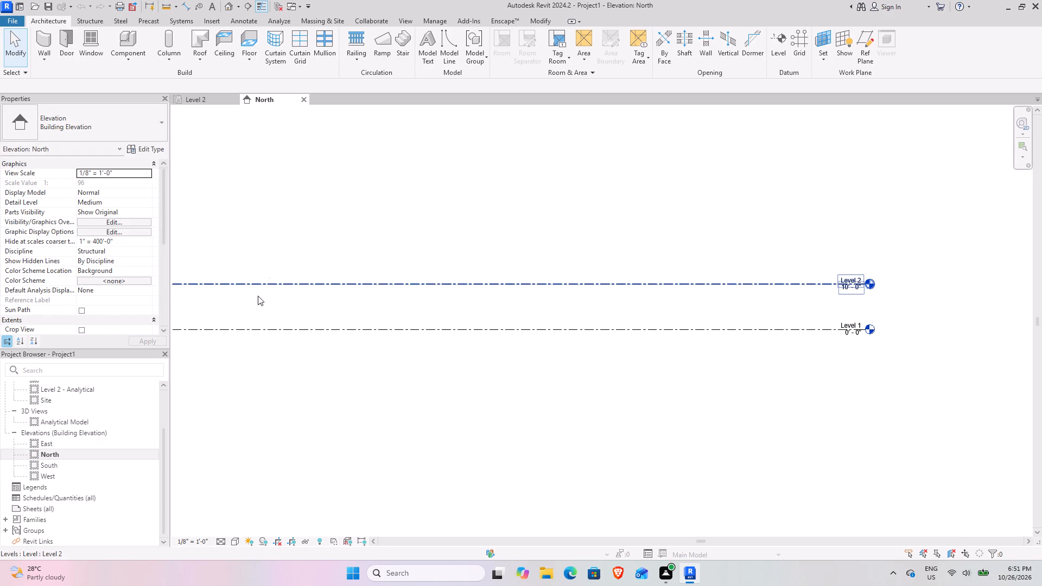
Return from the elevation to the plans and open the Level 1 structural plan.
left_click(206, 98)
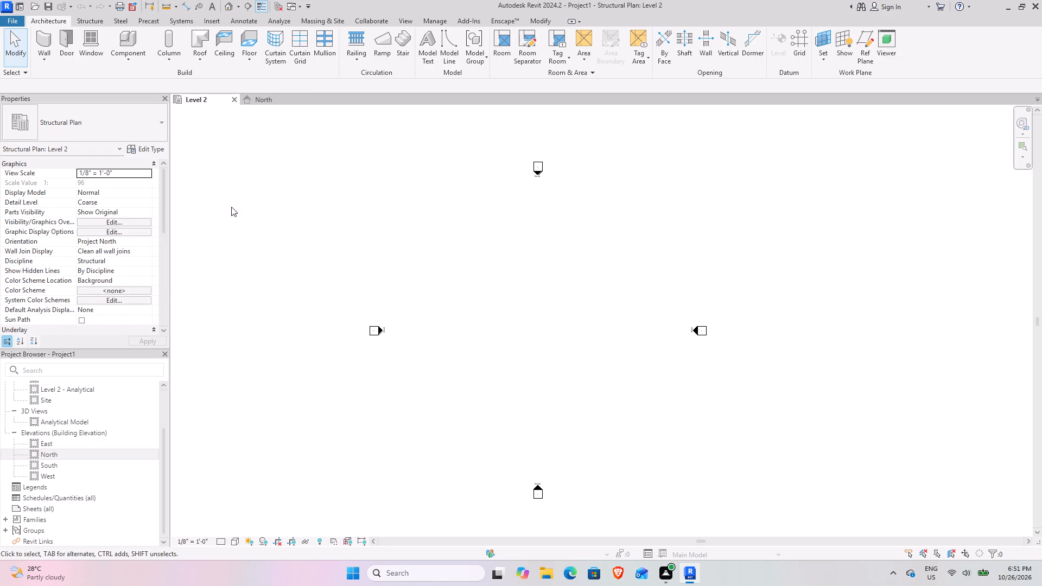
scroll(100, 424, "up", 3)
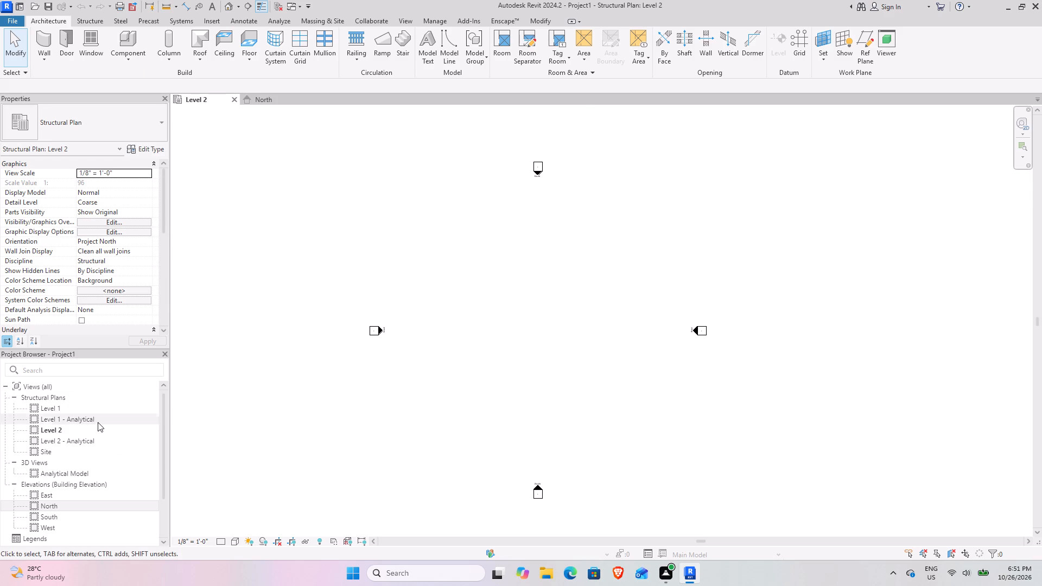
scroll(98, 422, "up", 6)
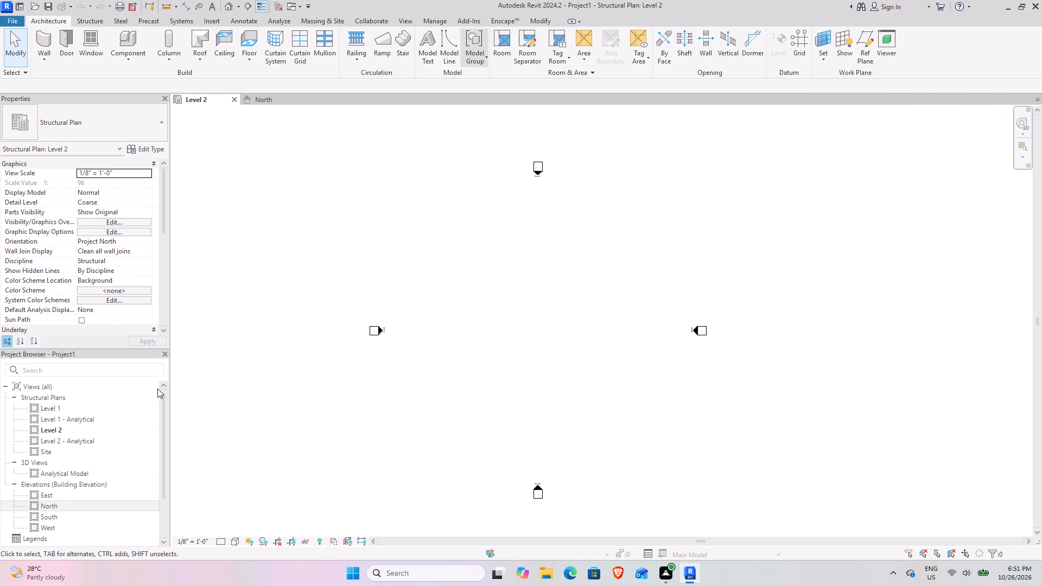
double_click(80, 407)
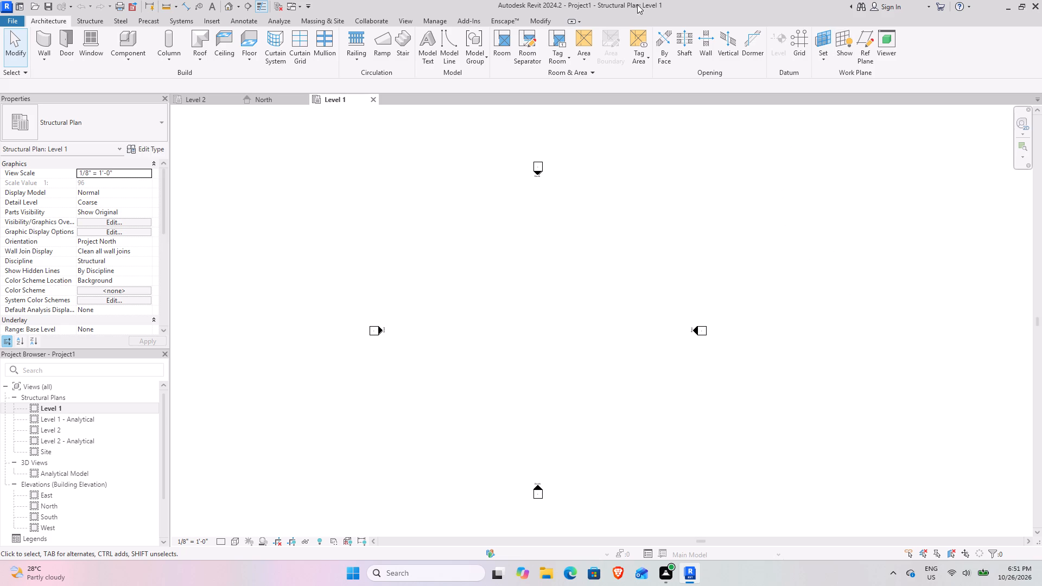
Draw the first vertical grid line on the west side of the area between the elevation markers.
left_click(801, 46)
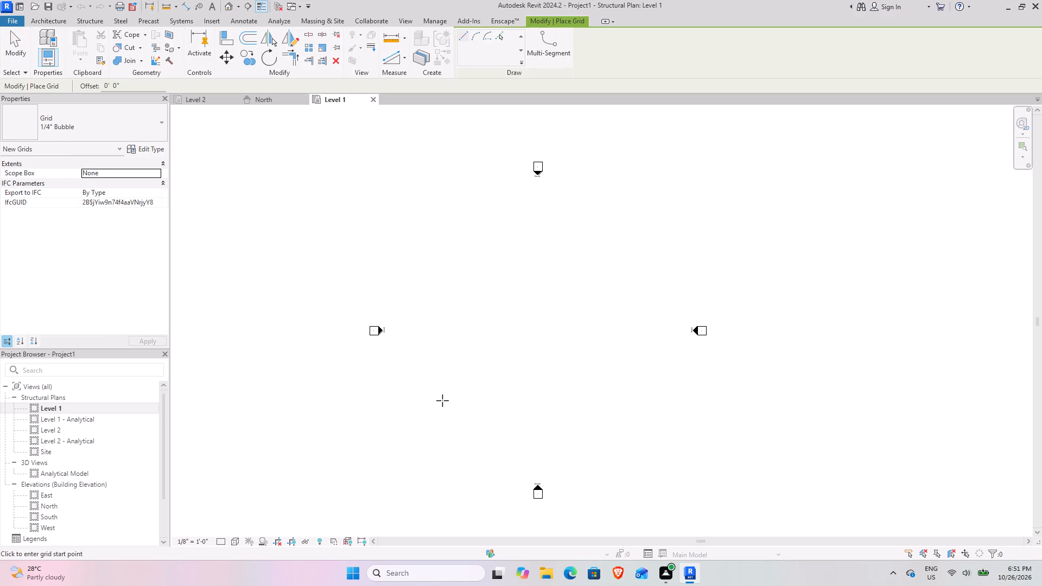
left_click_drag(442, 399, 435, 391)
left_click(442, 256)
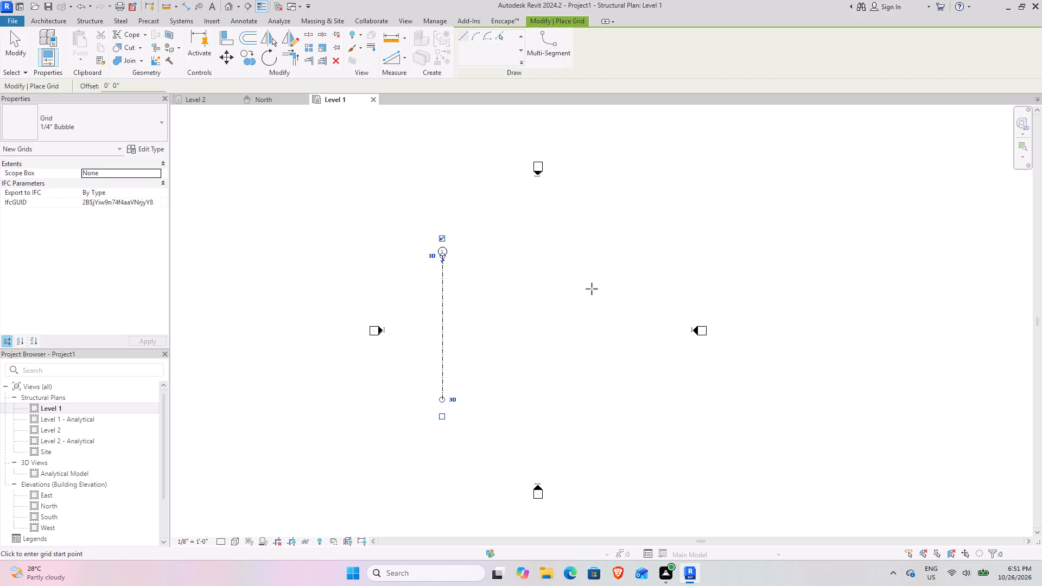
Add four more vertical grids to the east by picking each preceding grid line with a 10' 0" offset.
left_click(501, 38)
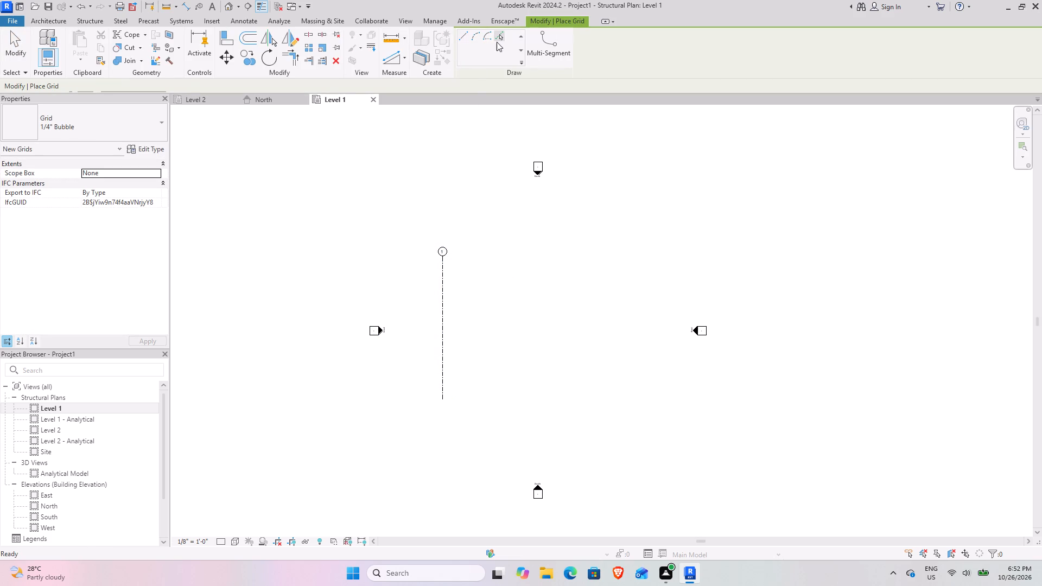
left_click_drag(151, 87, 66, 87)
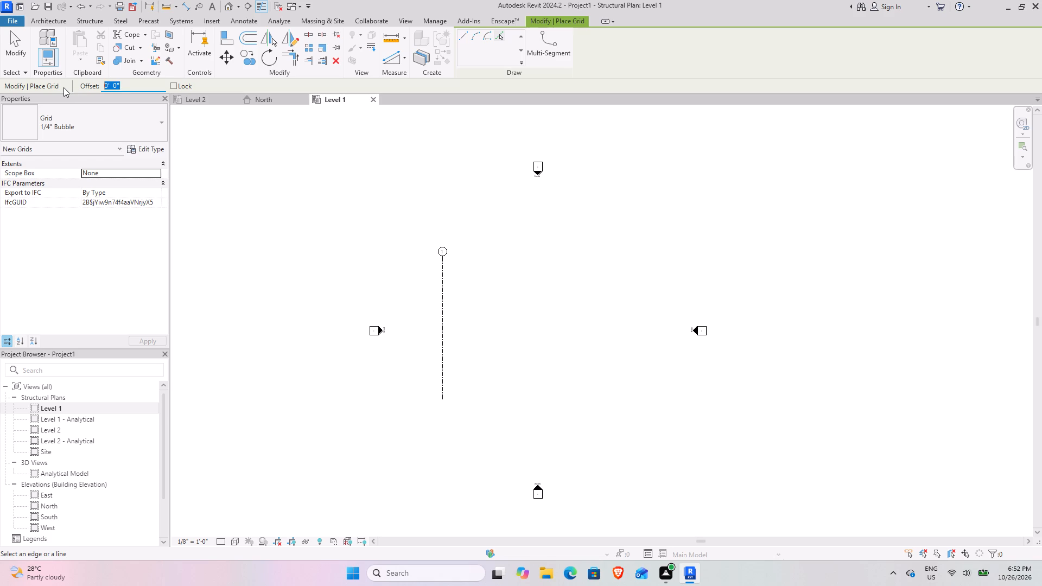
type("10")
key("Return")
scroll(523, 305, "up", 5)
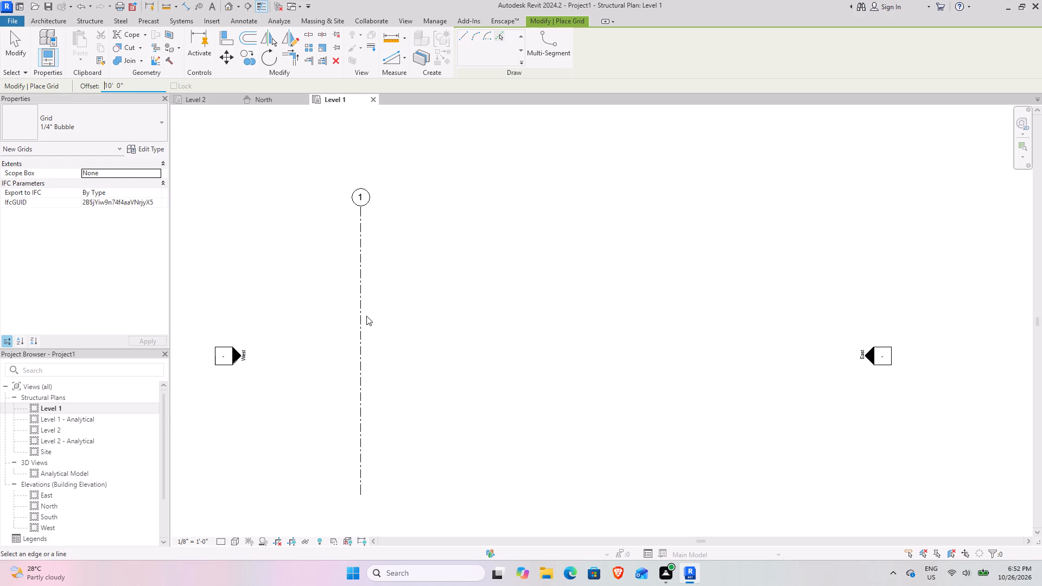
left_click(363, 307)
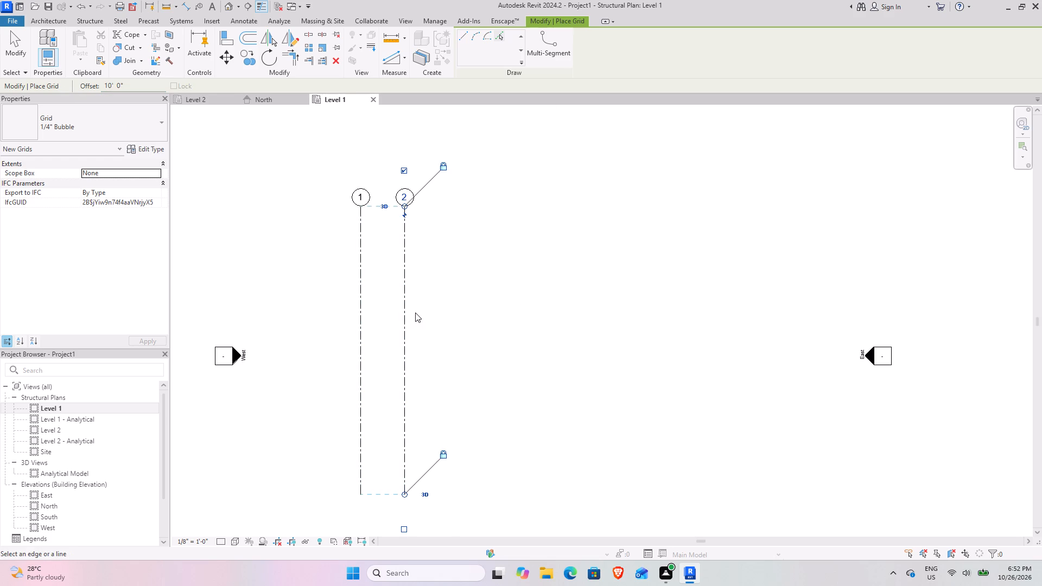
left_click(408, 304)
left_click(449, 304)
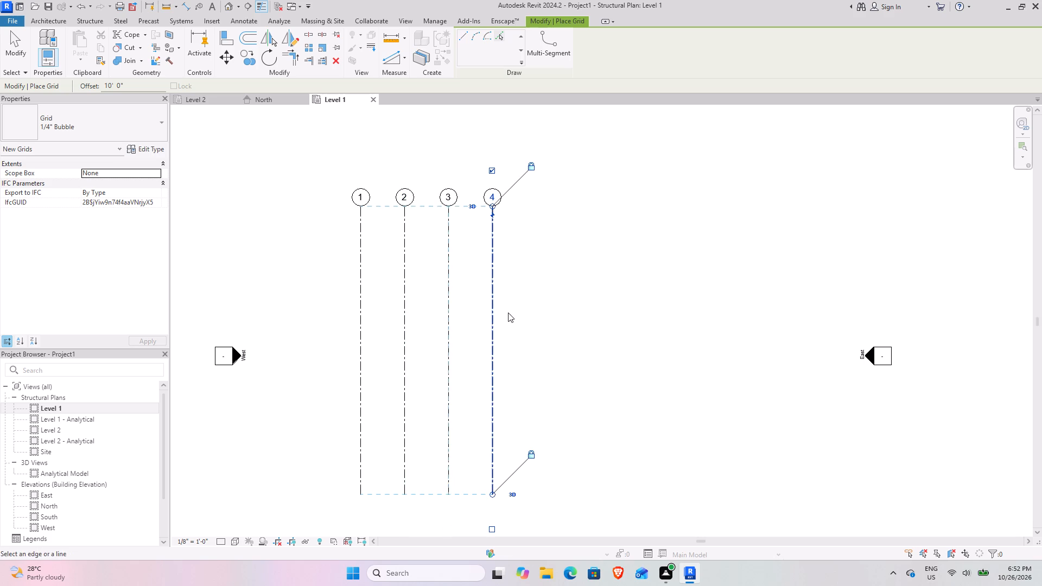
left_click(495, 304)
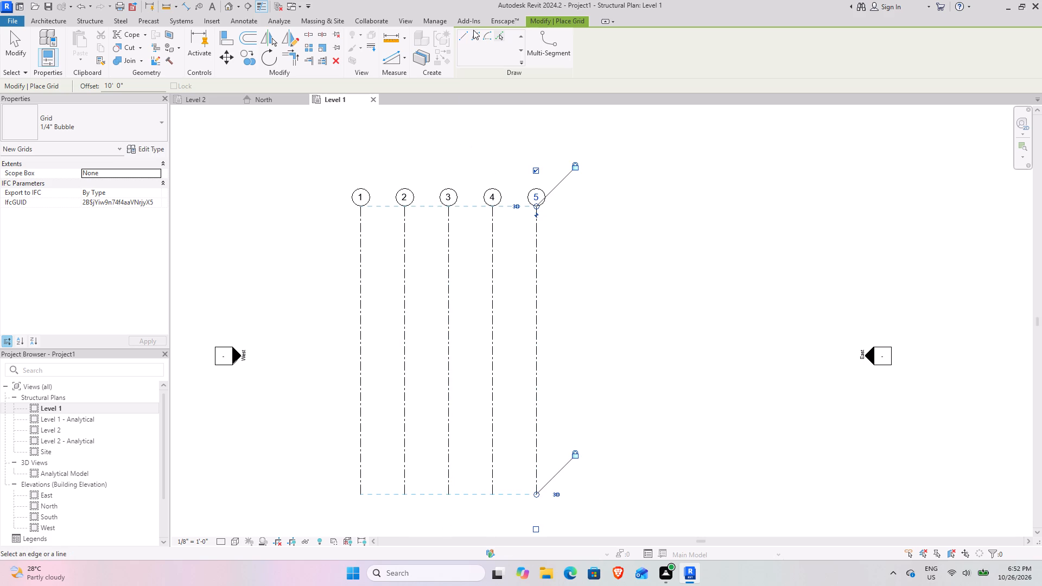
Draw a horizontal grid line with 0' 0" offset across the five vertical grids, just below their bubbles.
left_click(462, 34)
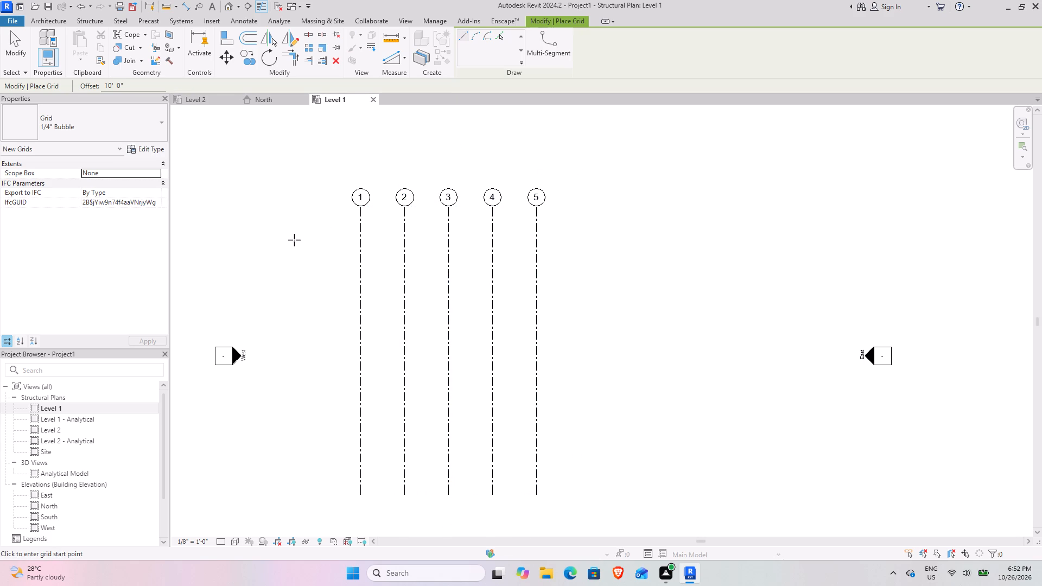
left_click(301, 235)
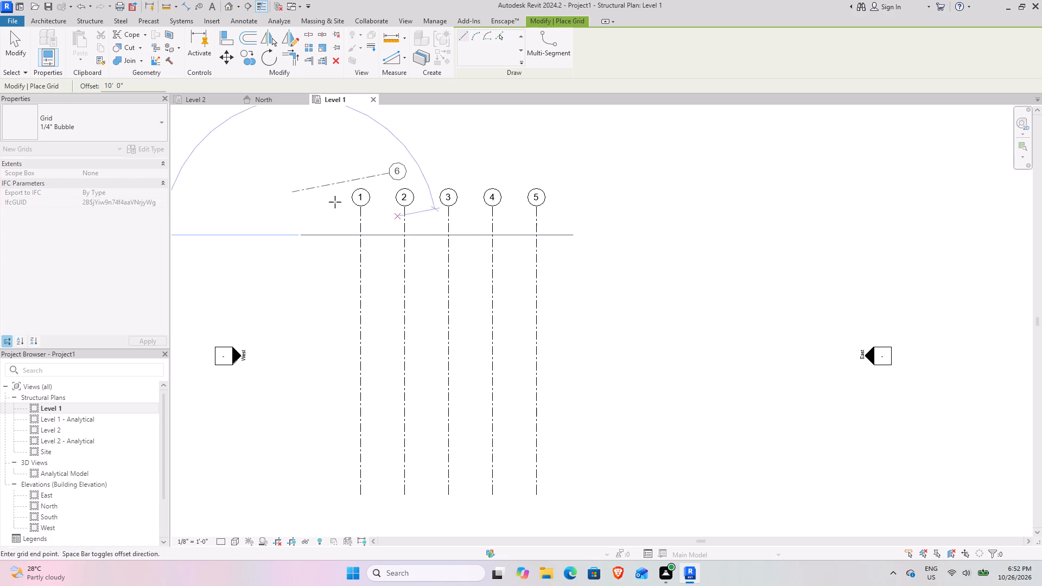
left_click_drag(131, 86, 8, 86)
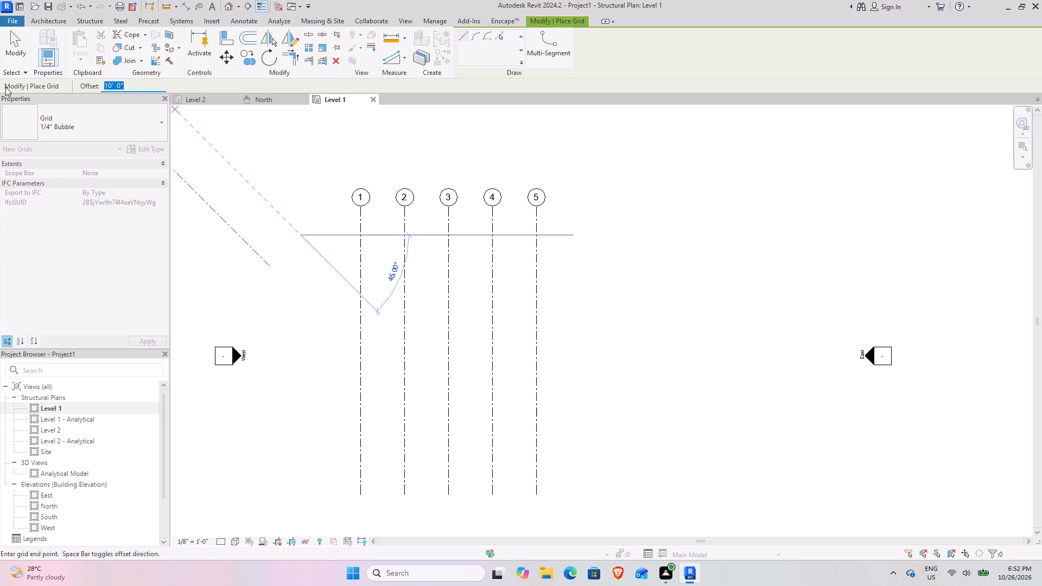
key("0")
key("Return")
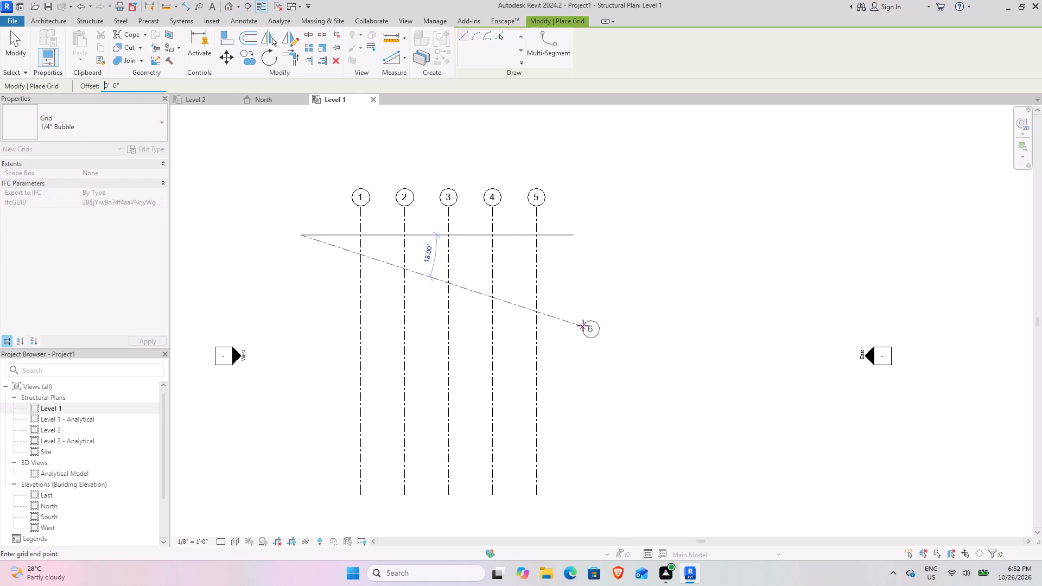
left_click(596, 240)
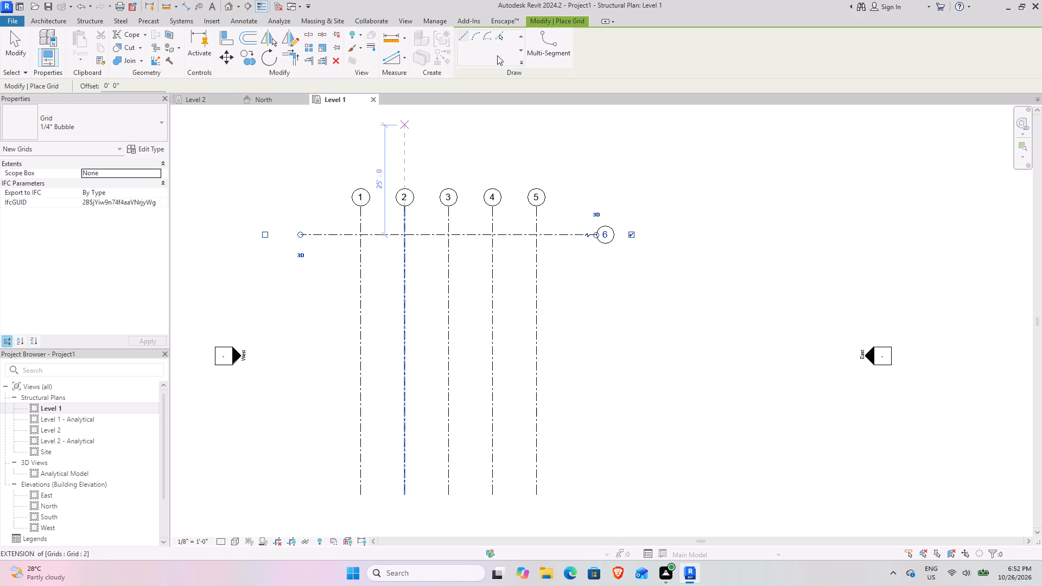
Add three more horizontal grids to the south by picking each preceding horizontal grid with a 15' 0" offset.
left_click(499, 35)
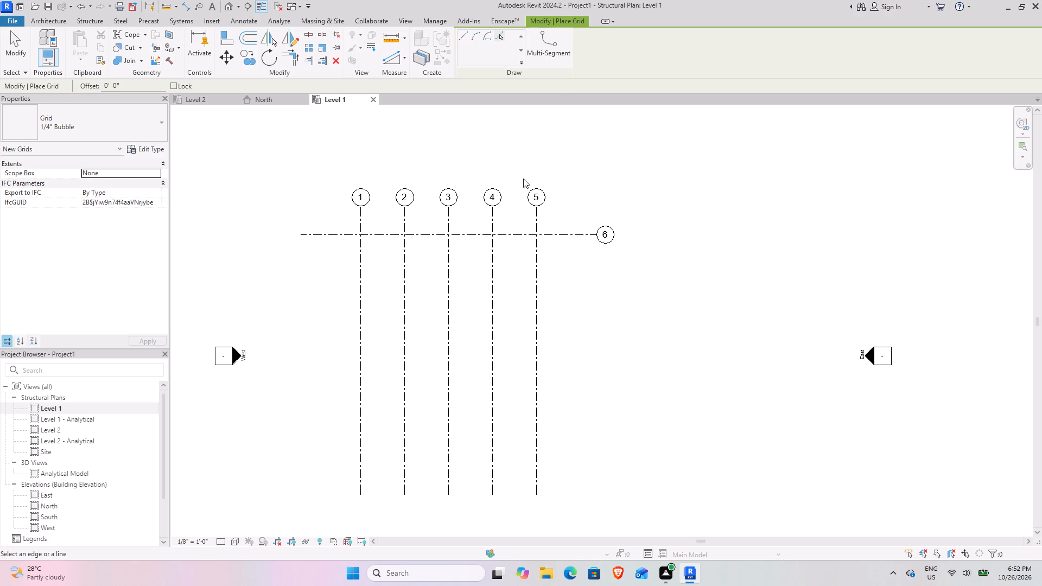
left_click_drag(114, 82, 50, 82)
left_click_drag(150, 87, 120, 90)
left_click_drag(120, 90, 72, 94)
type("15")
key("Return")
left_click(480, 237)
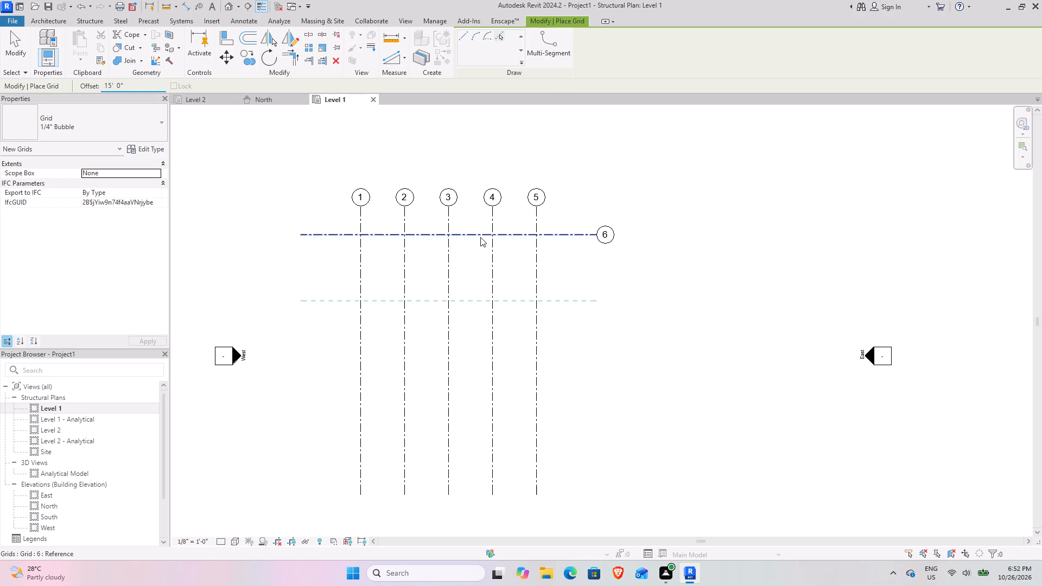
left_click(466, 304)
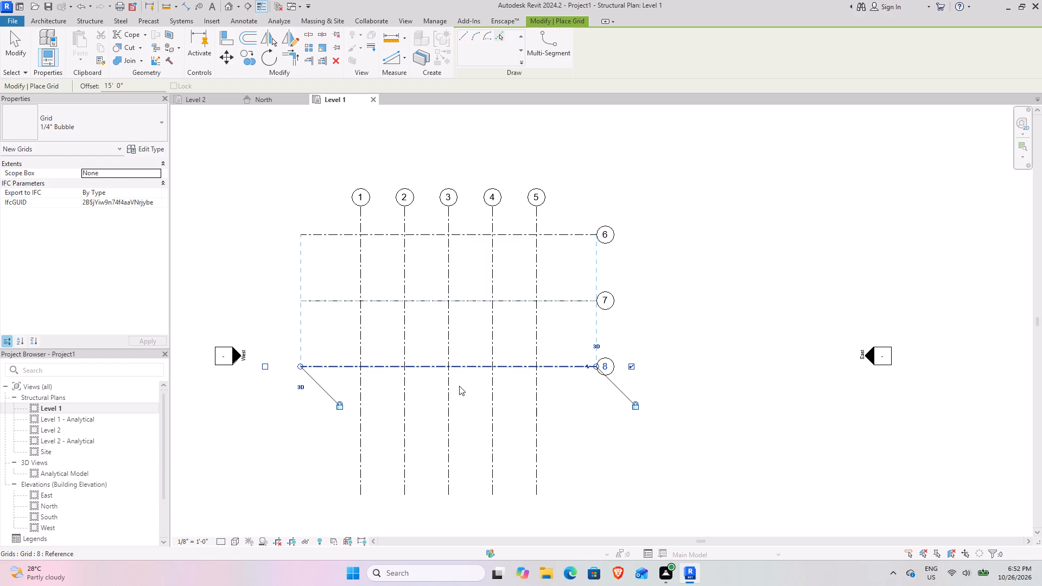
left_click(460, 368)
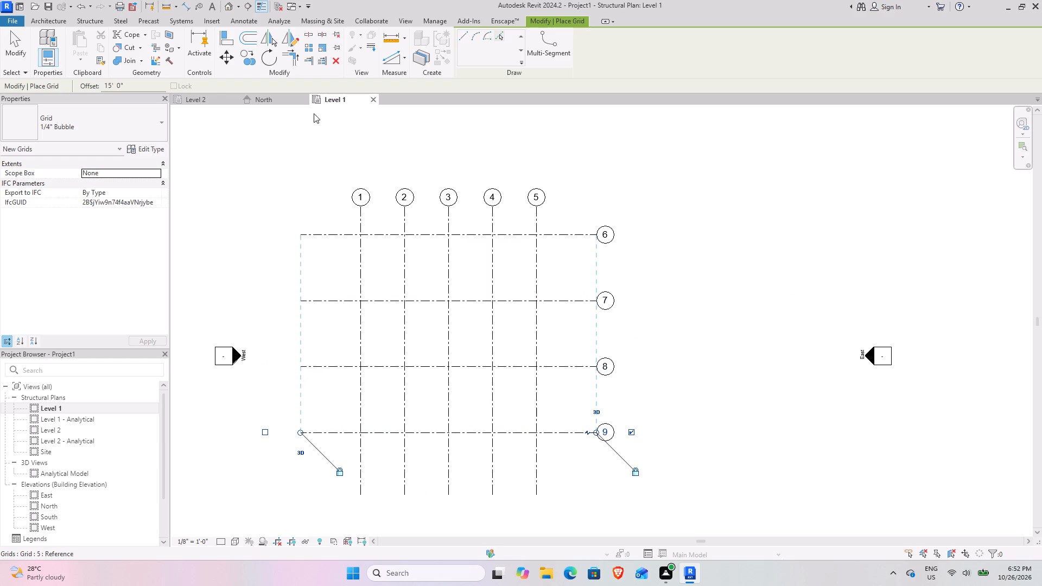
left_click(17, 41)
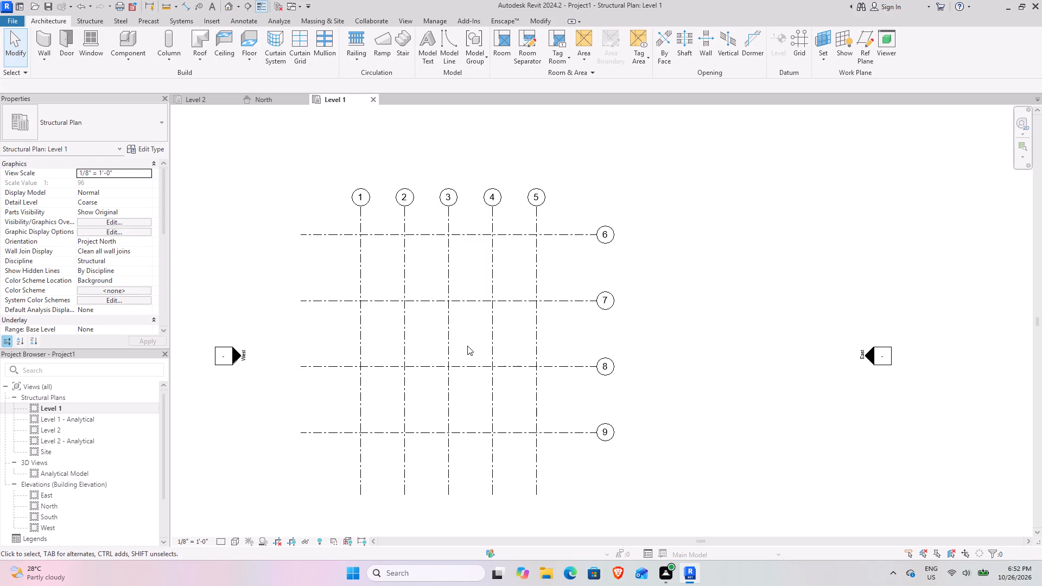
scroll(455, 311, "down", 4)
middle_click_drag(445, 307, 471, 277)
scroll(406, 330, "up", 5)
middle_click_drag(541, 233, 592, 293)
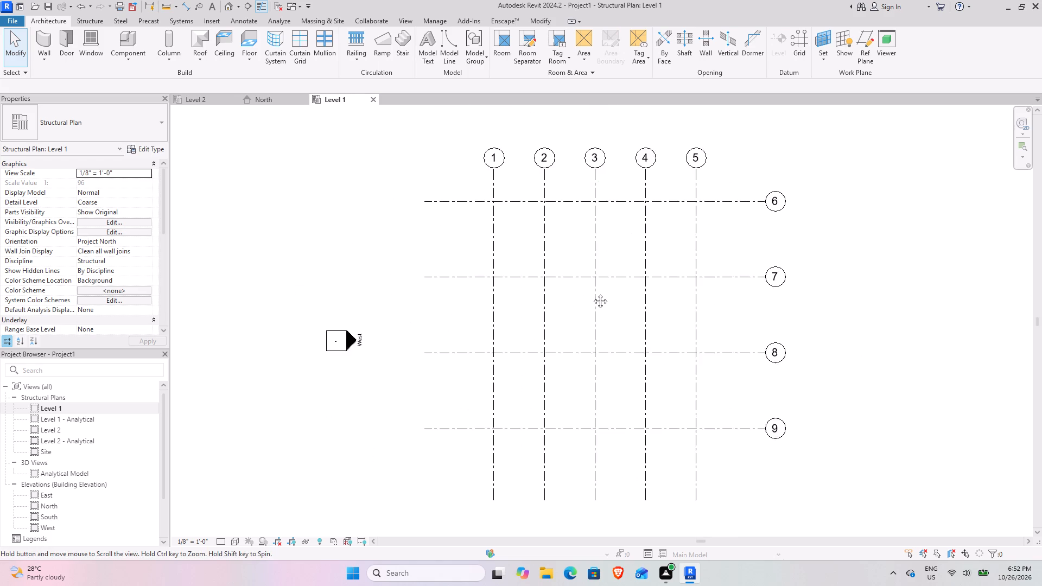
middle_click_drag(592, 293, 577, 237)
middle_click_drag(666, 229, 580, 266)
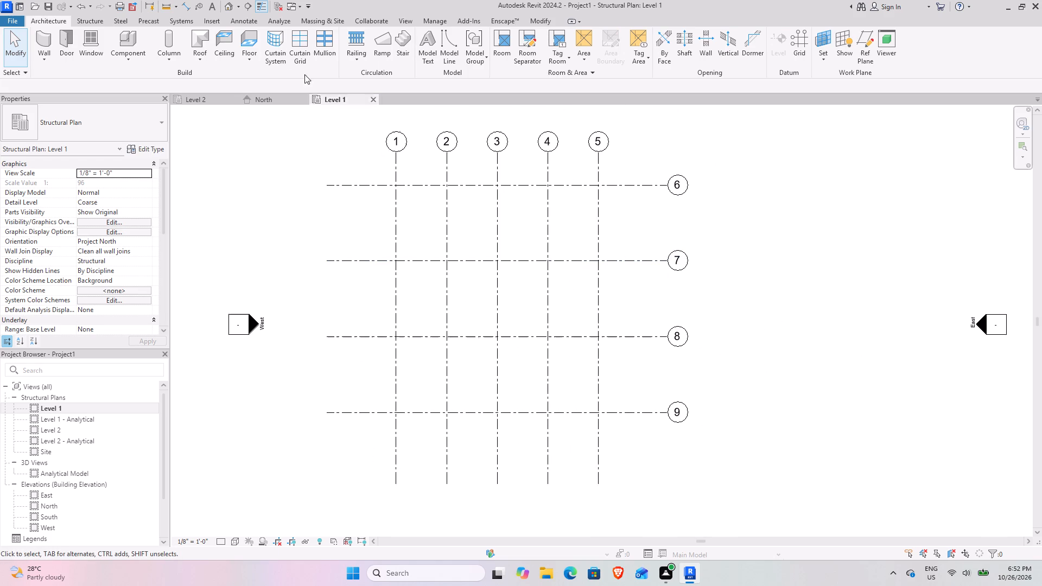
Place Concrete-Rectangular-Column 18 x 24 structural columns at every intersection of grids 1–5 with grids 6–9.
left_click(169, 61)
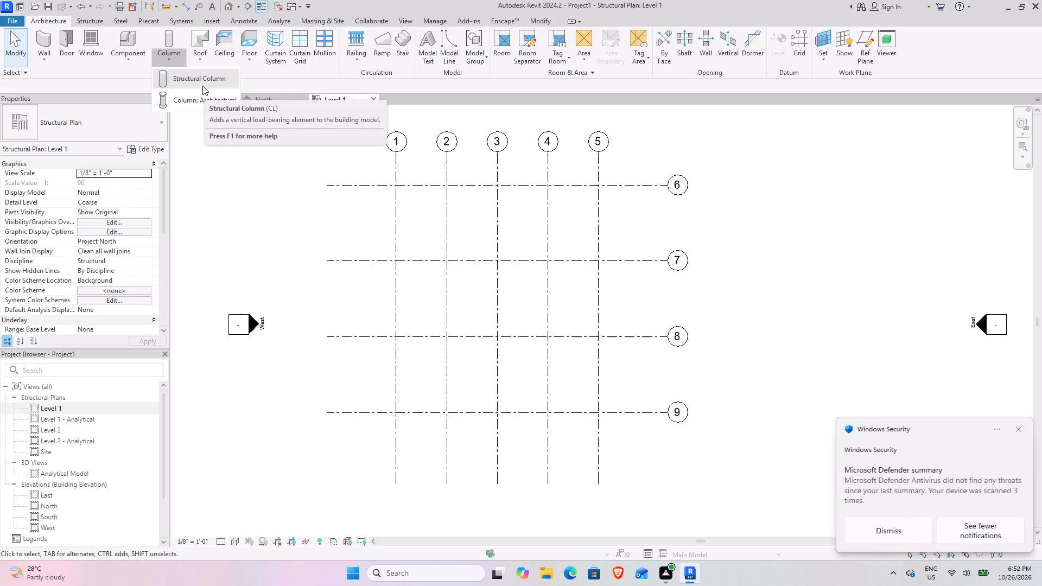
left_click(202, 86)
left_click(137, 129)
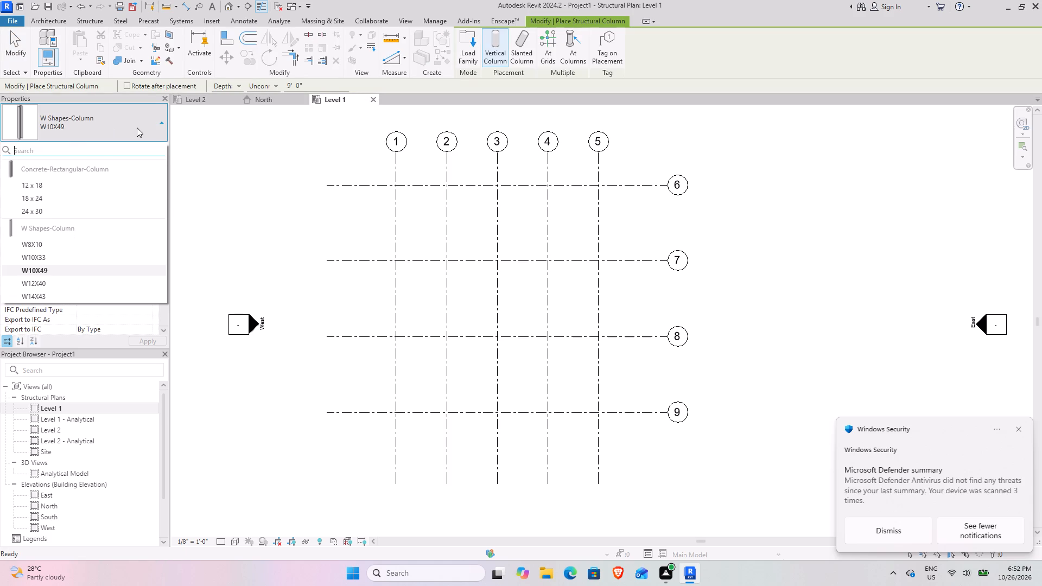
left_click(54, 245)
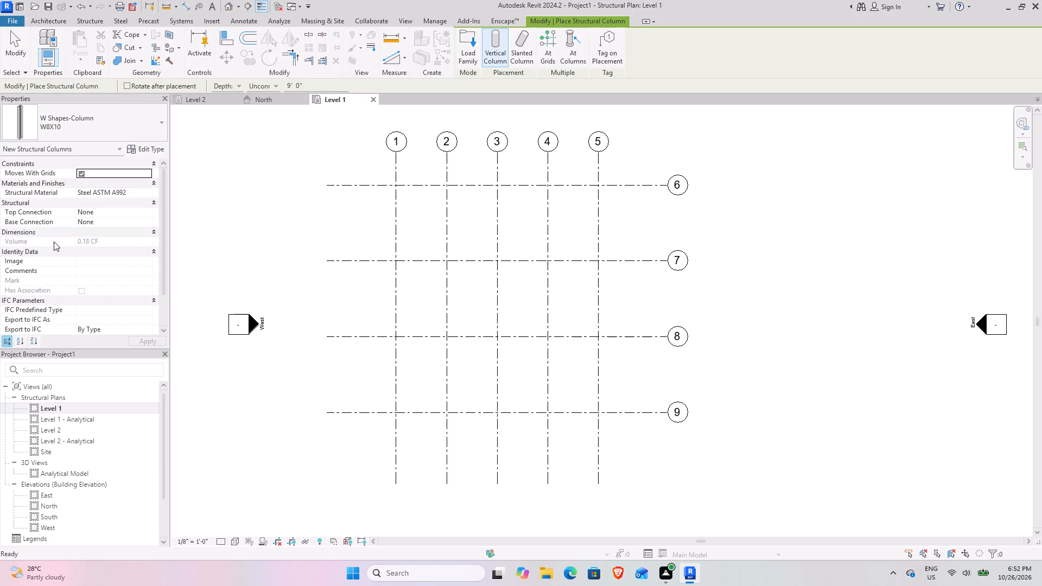
left_click(103, 131)
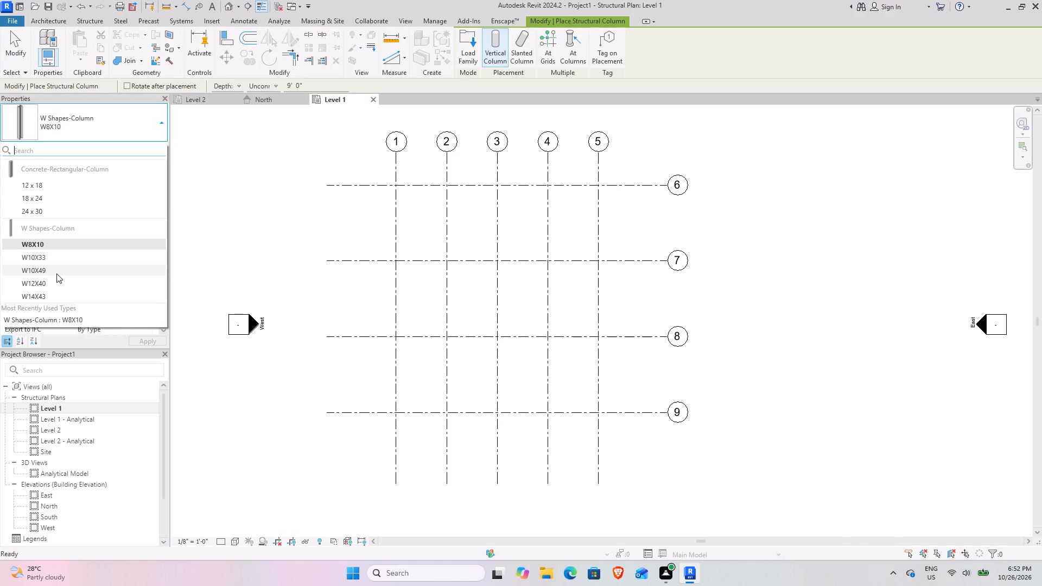
left_click(55, 188)
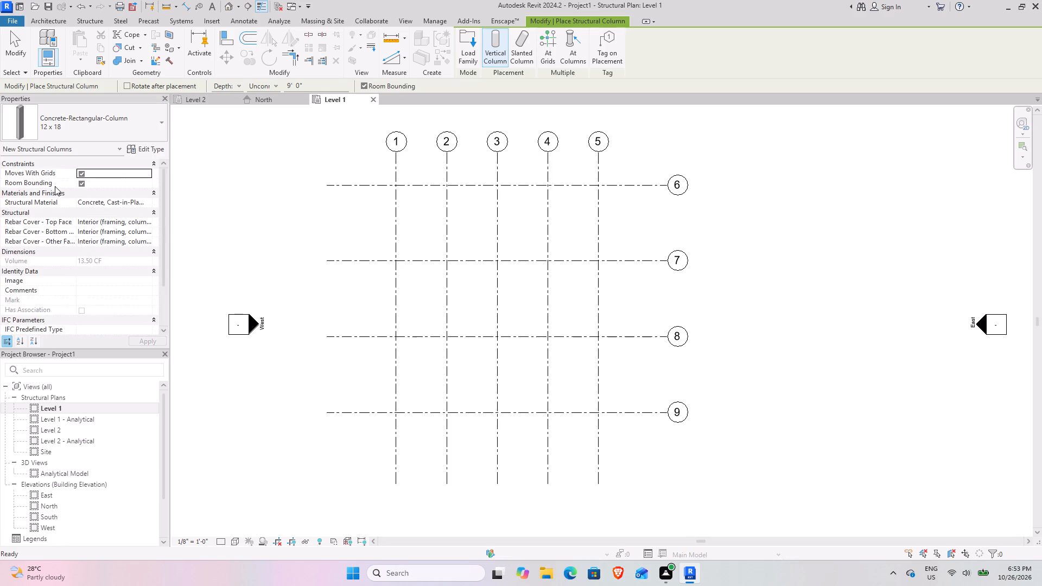
left_click(94, 136)
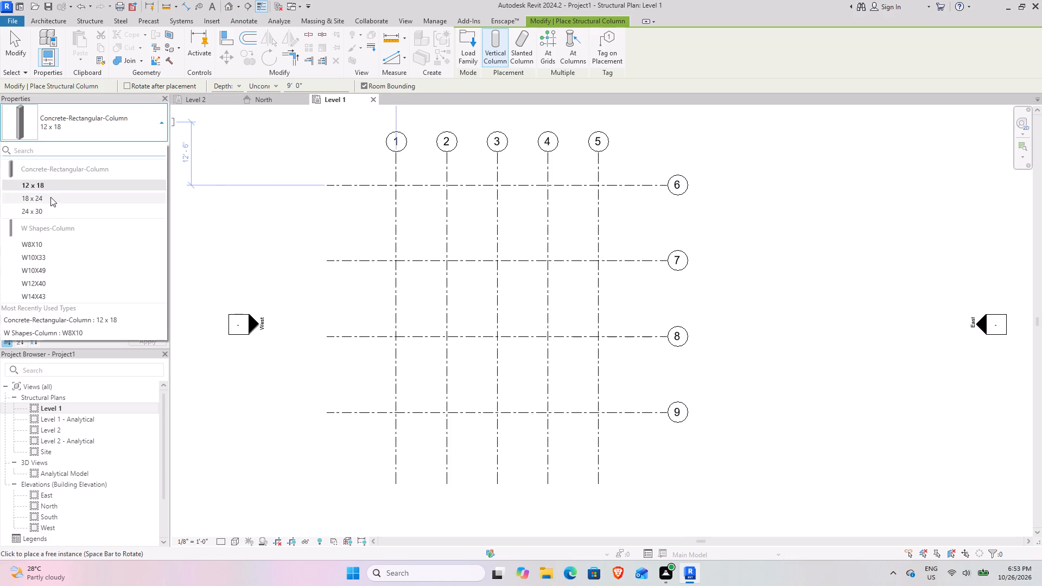
left_click(51, 198)
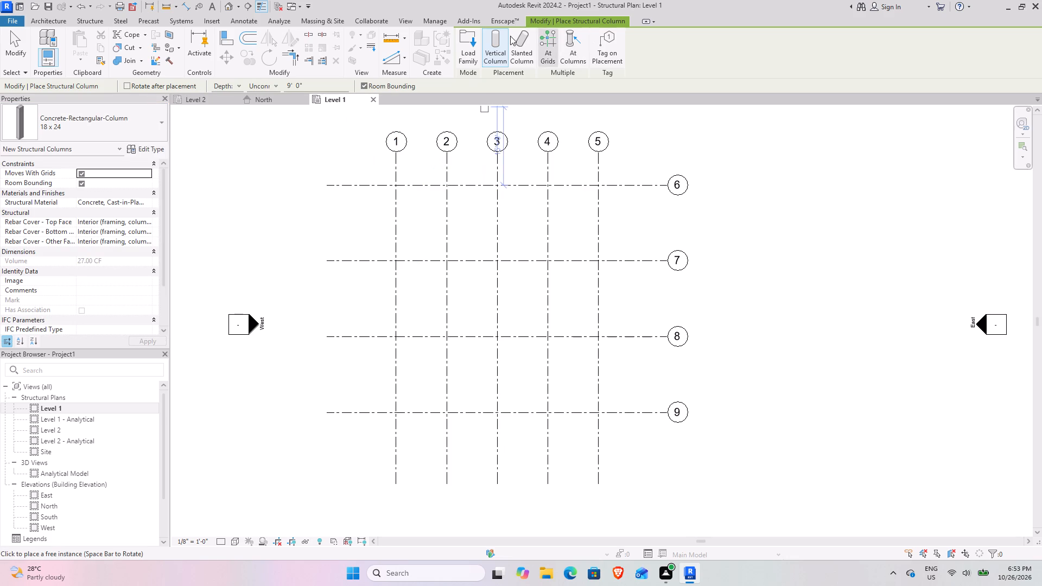
left_click(549, 54)
scroll(378, 166, "down", 4)
left_click_drag(302, 137, 329, 149)
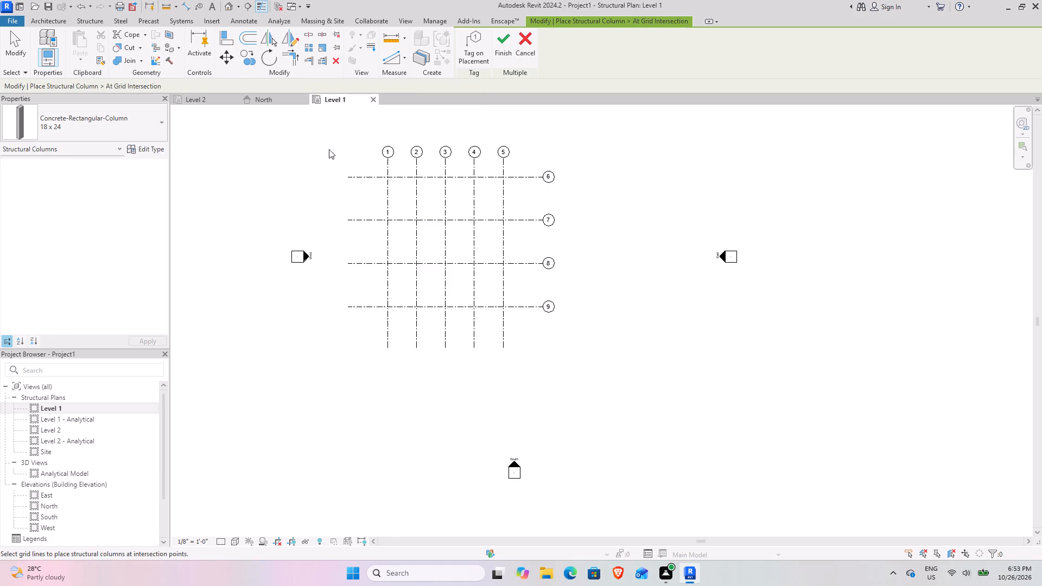
left_click_drag(329, 149, 627, 367)
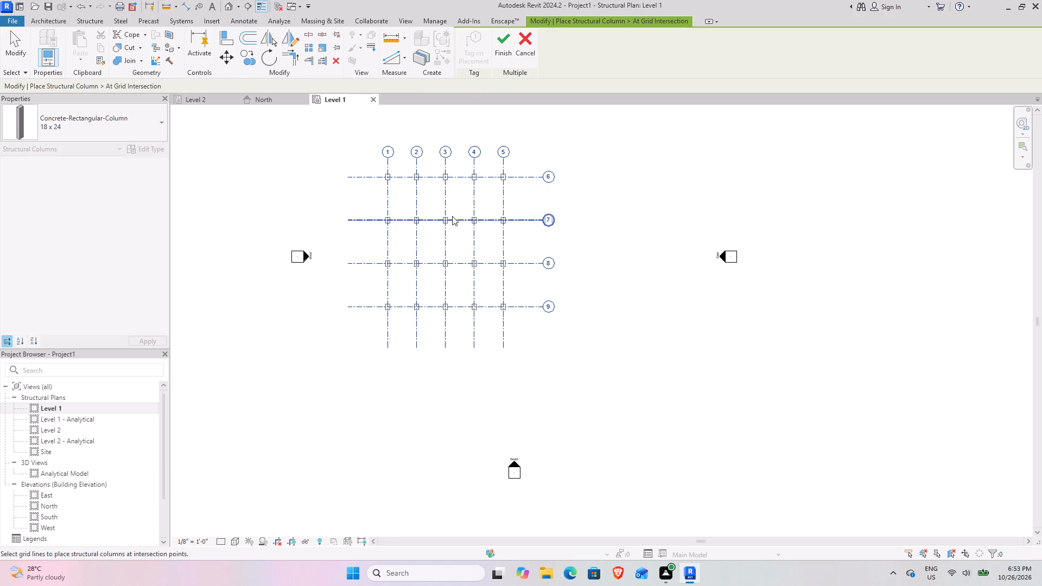
scroll(448, 213, "up", 4)
scroll(443, 206, "down", 4)
left_click(495, 49)
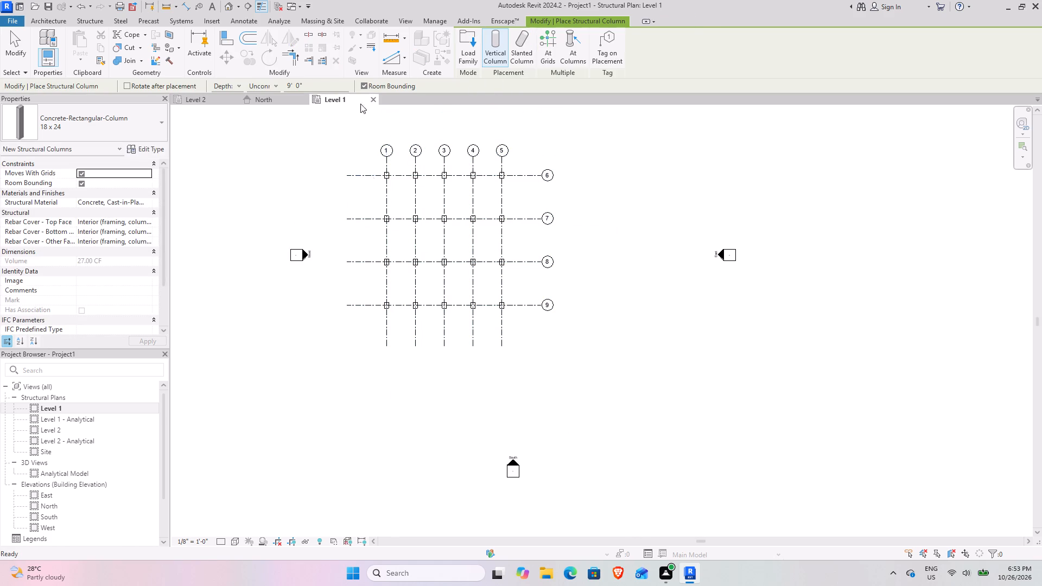
left_click(21, 49)
Open the North elevation and select all the structural columns below Level 1.
left_click(262, 101)
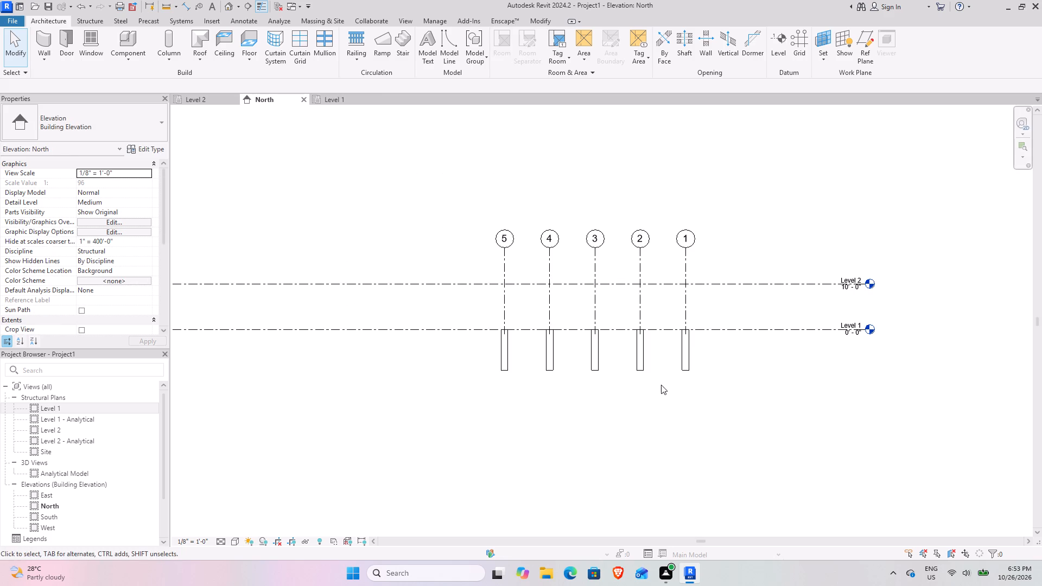
scroll(694, 361, "up", 4)
left_click_drag(845, 415, 315, 342)
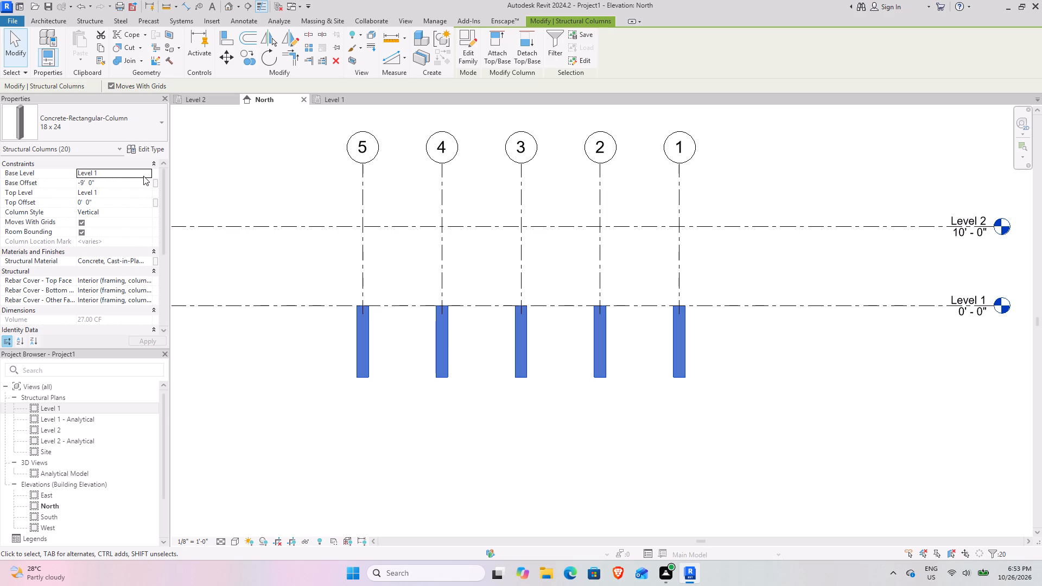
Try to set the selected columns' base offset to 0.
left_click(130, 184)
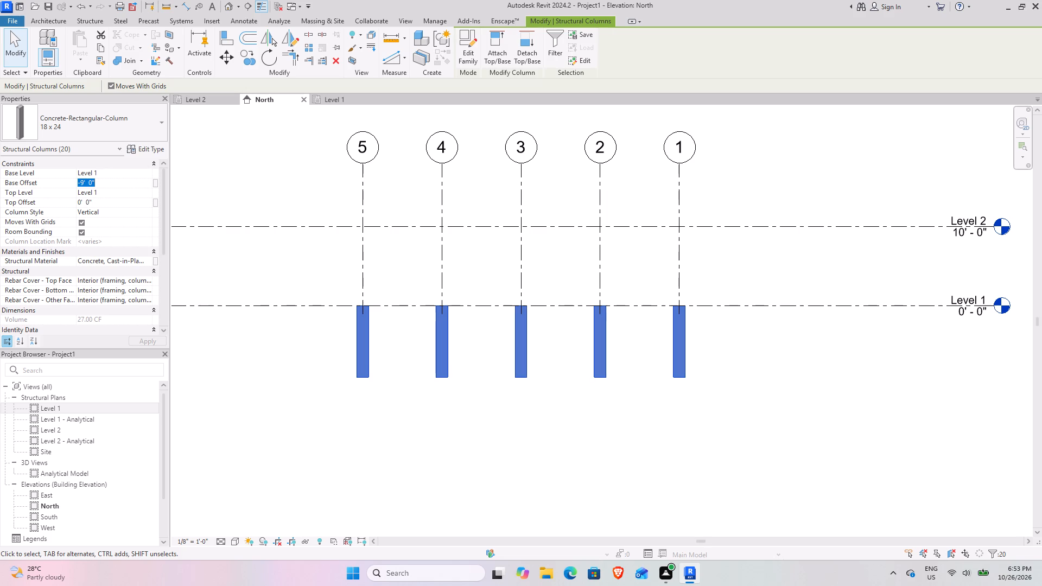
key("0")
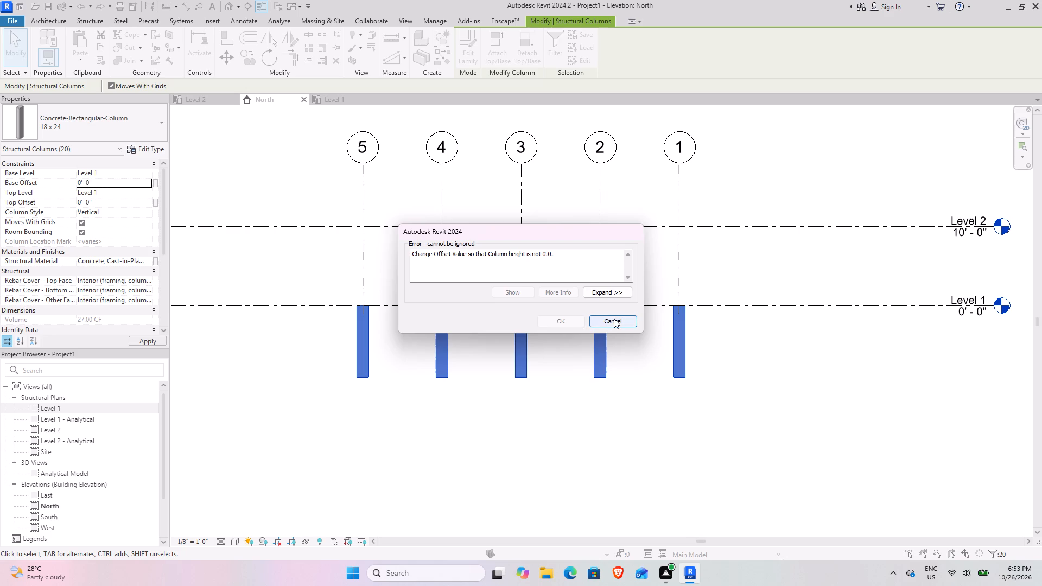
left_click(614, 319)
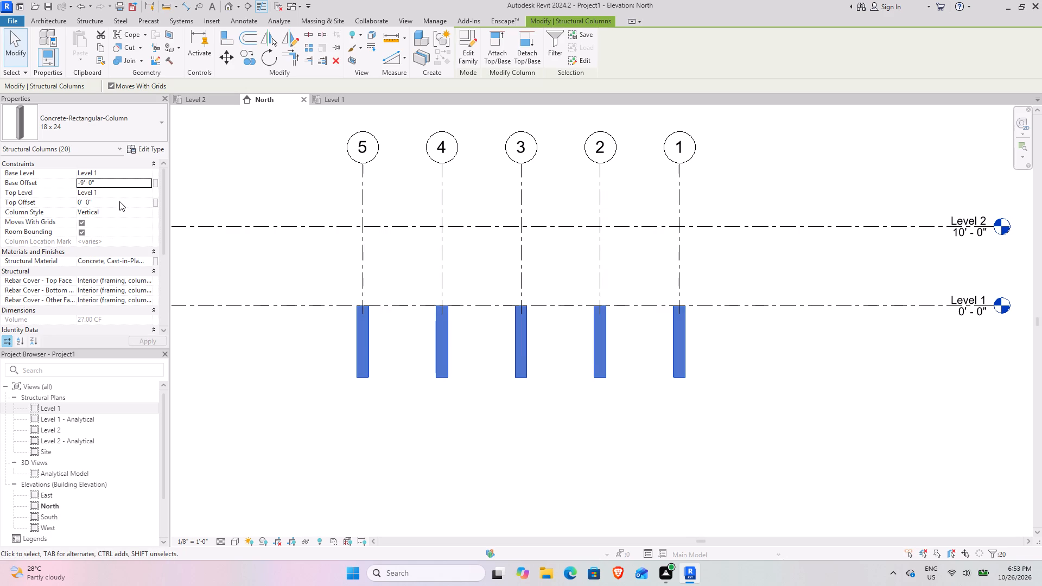
Set the top level of the selected columns to Level 2.
left_click(151, 193)
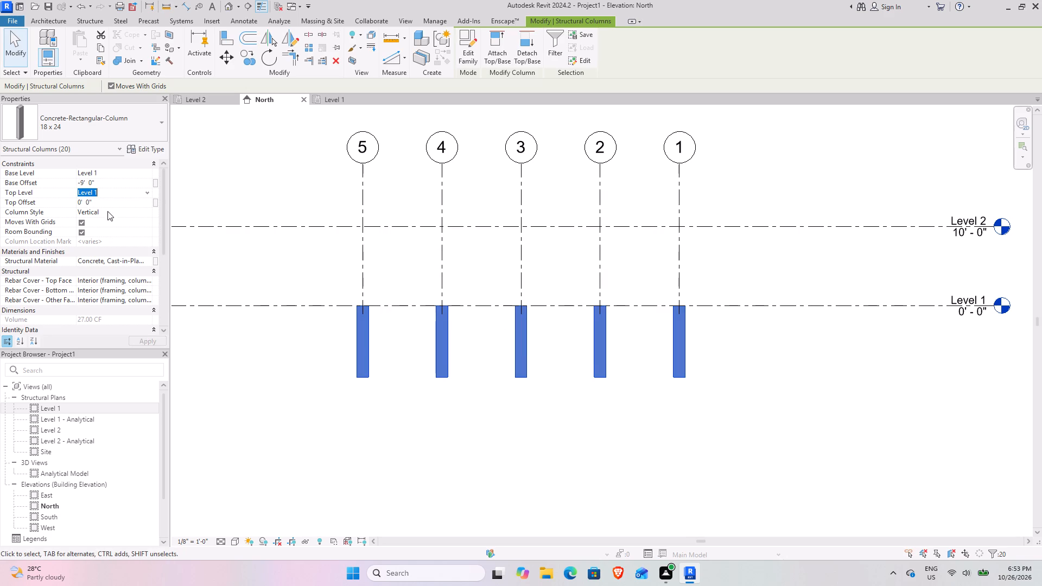
left_click(105, 212)
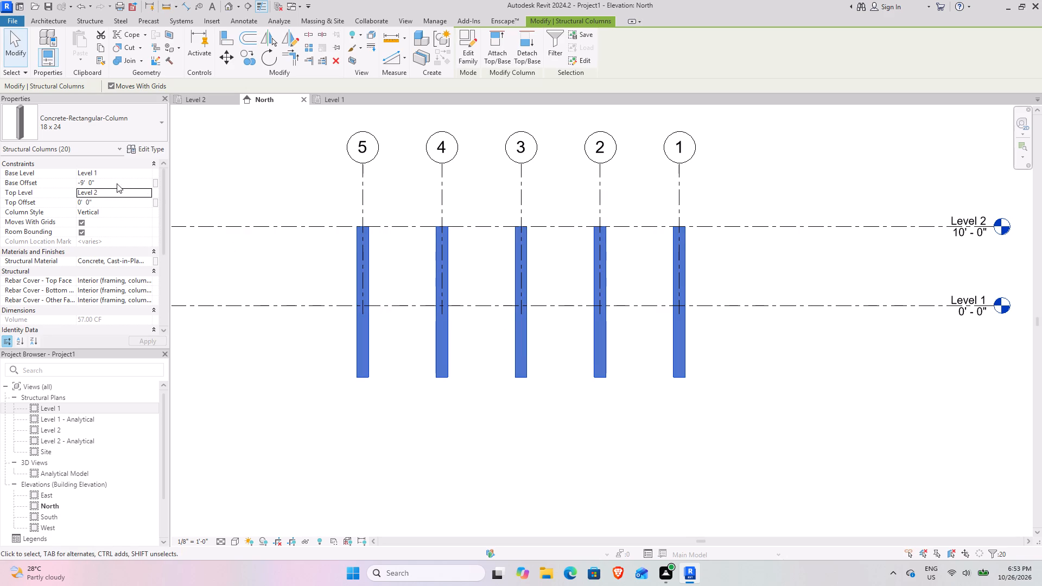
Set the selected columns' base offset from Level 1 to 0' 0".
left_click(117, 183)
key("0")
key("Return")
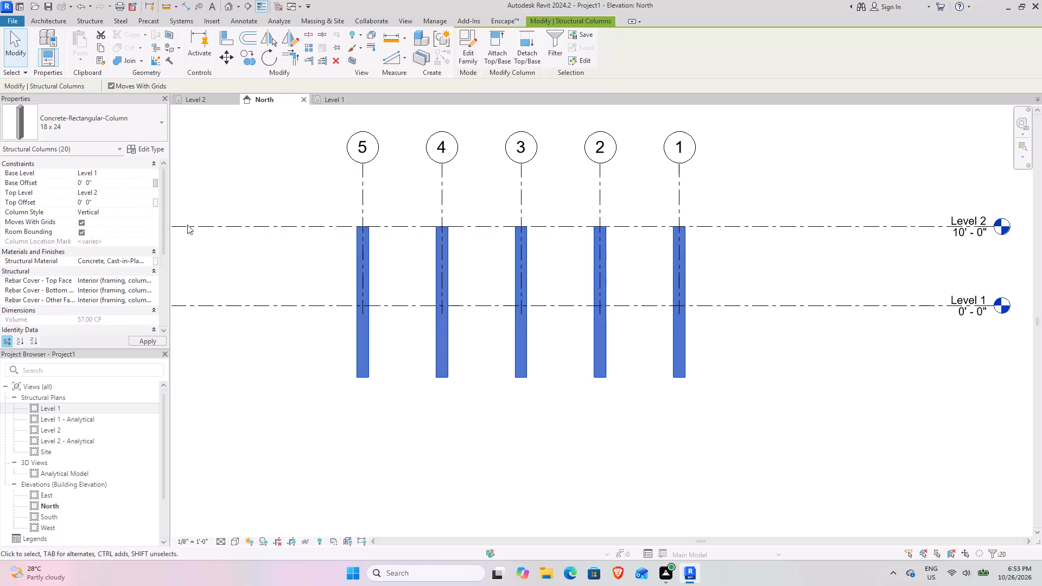
Set the selected columns' base offset to -3' so they extend below Level 1, and clear the selection.
left_click(104, 186)
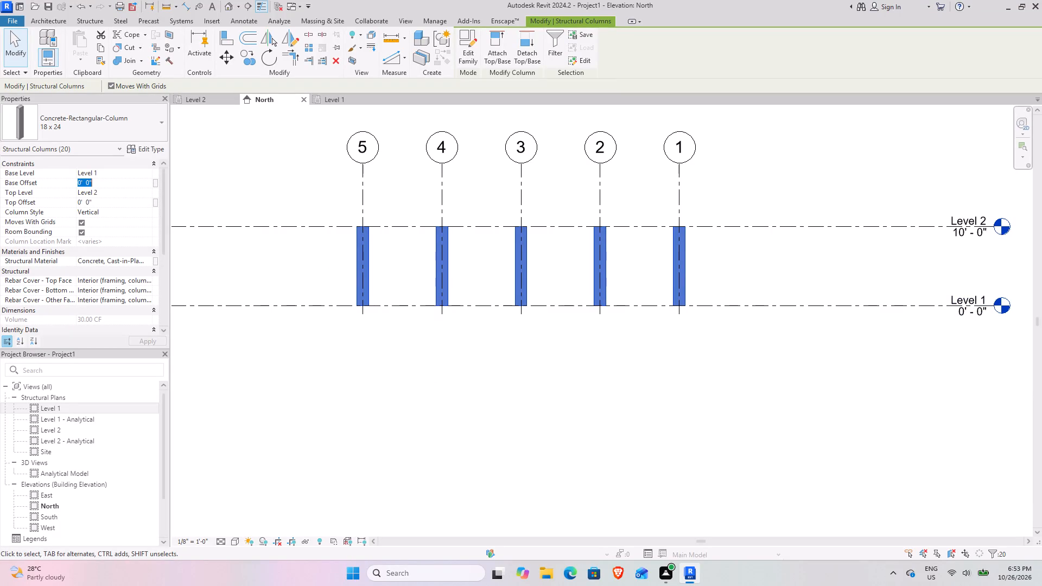
key("minus")
key("3")
key("Return")
left_click(536, 409)
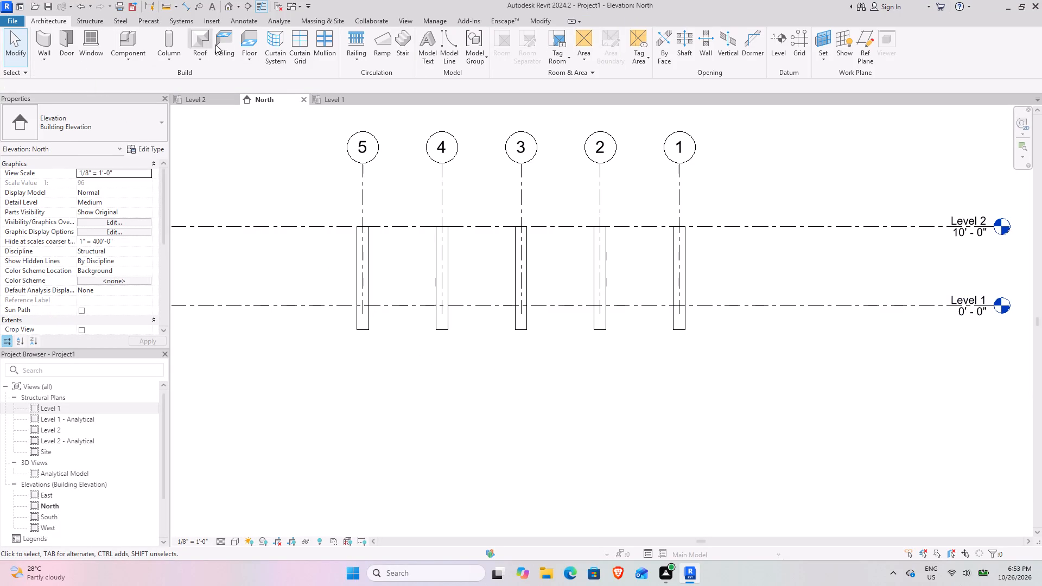
Place 72" x 48" x 18" rectangular isolated footings at all grid intersections in the Level 1 structural plan.
left_click(327, 101)
scroll(399, 246, "up", 4)
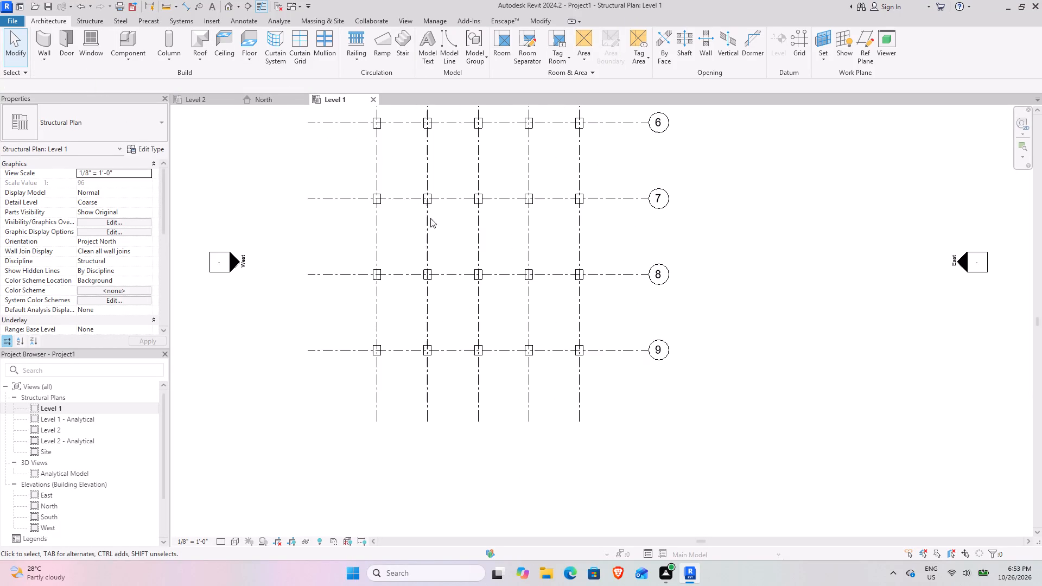
middle_click_drag(465, 205, 412, 270)
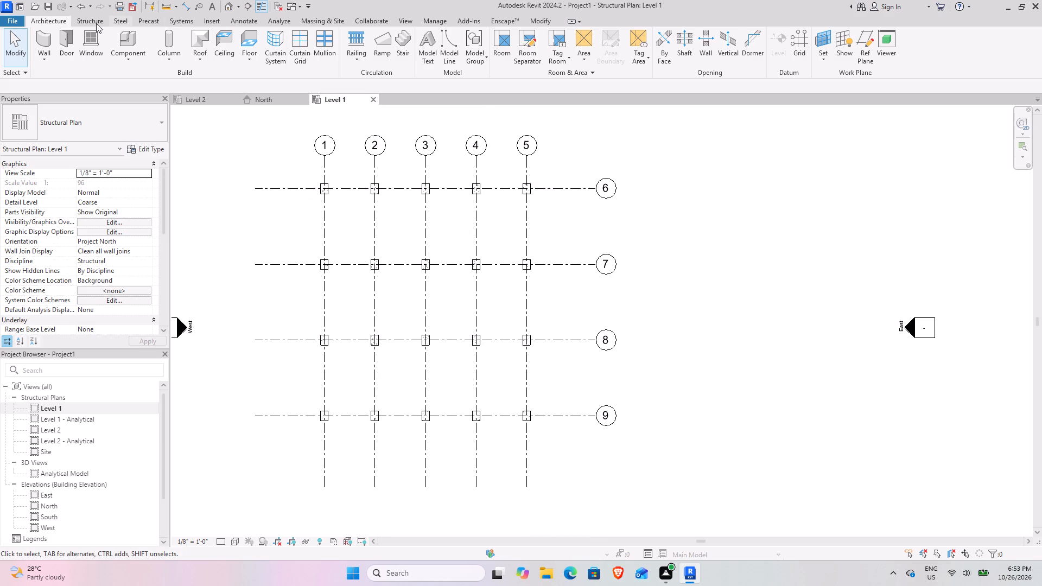
left_click(96, 23)
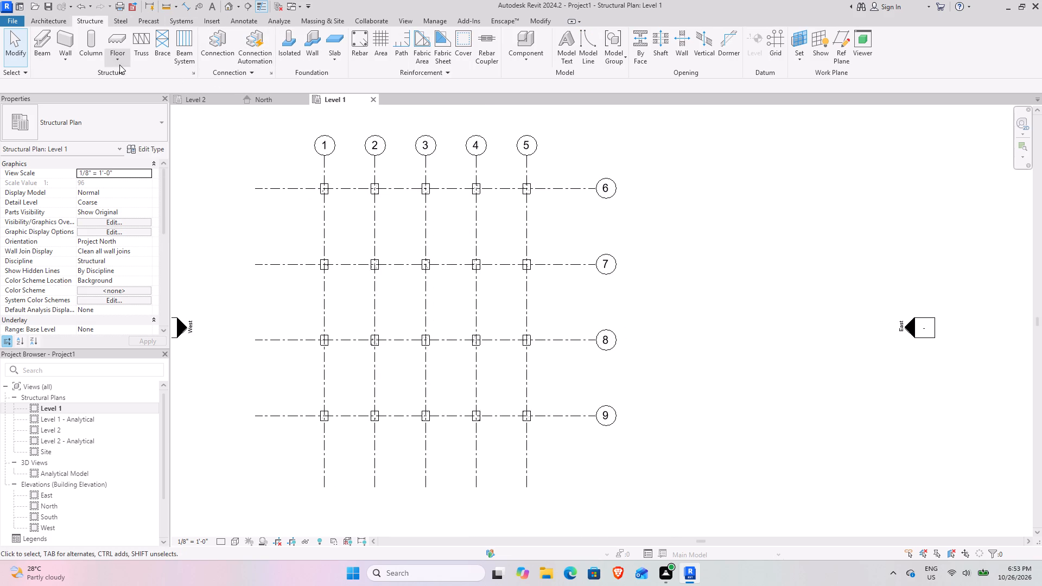
left_click(284, 50)
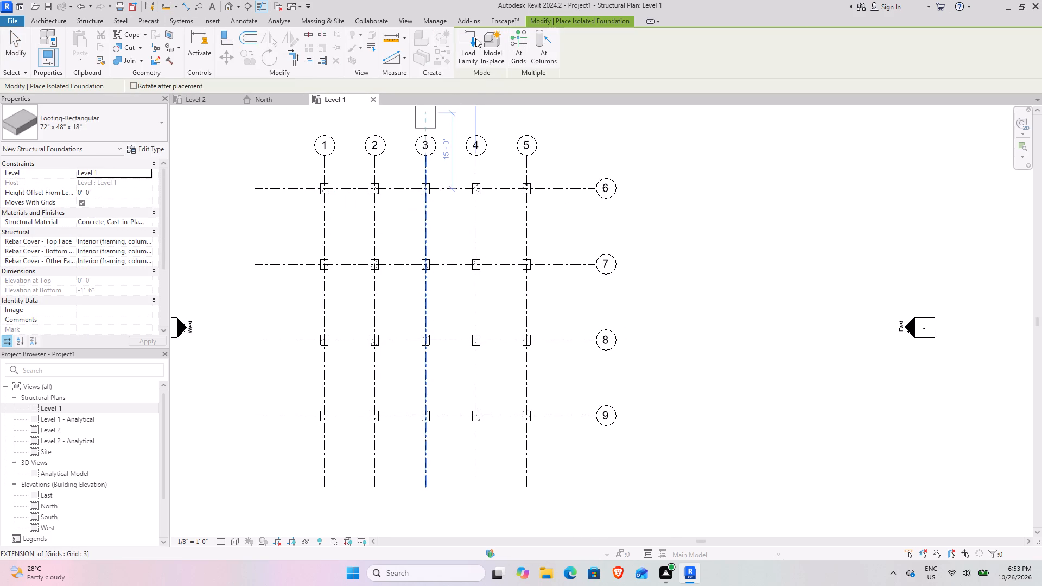
left_click(66, 128)
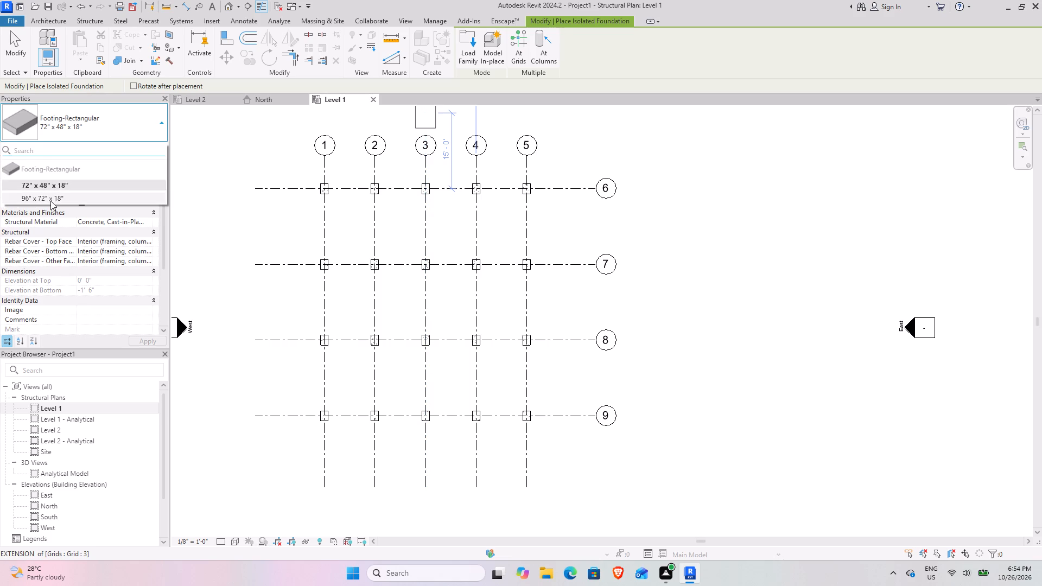
left_click(57, 181)
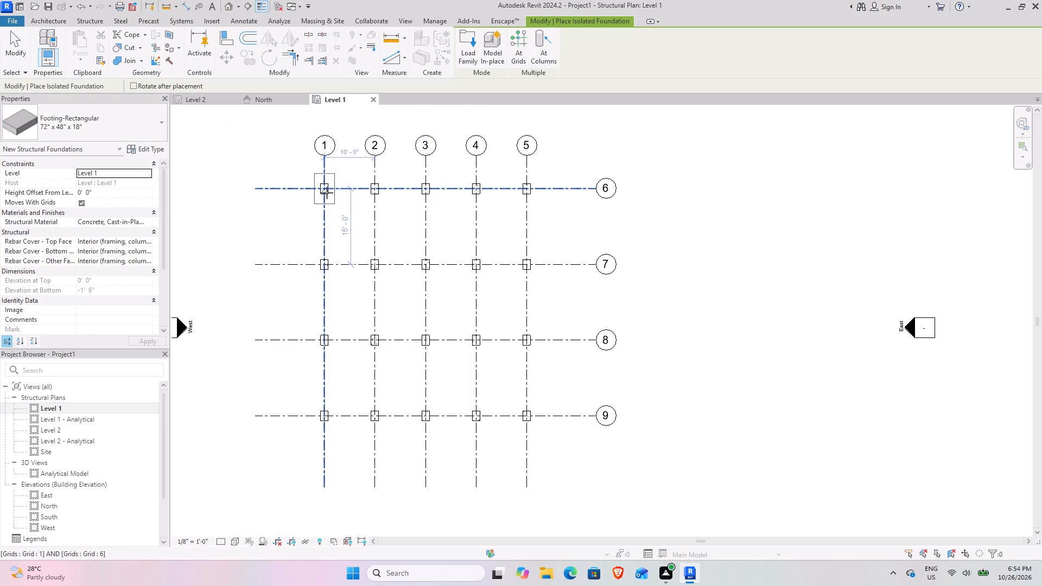
left_click(520, 47)
scroll(344, 227, "down", 4)
middle_click_drag(332, 234, 435, 252)
left_click_drag(351, 176, 761, 423)
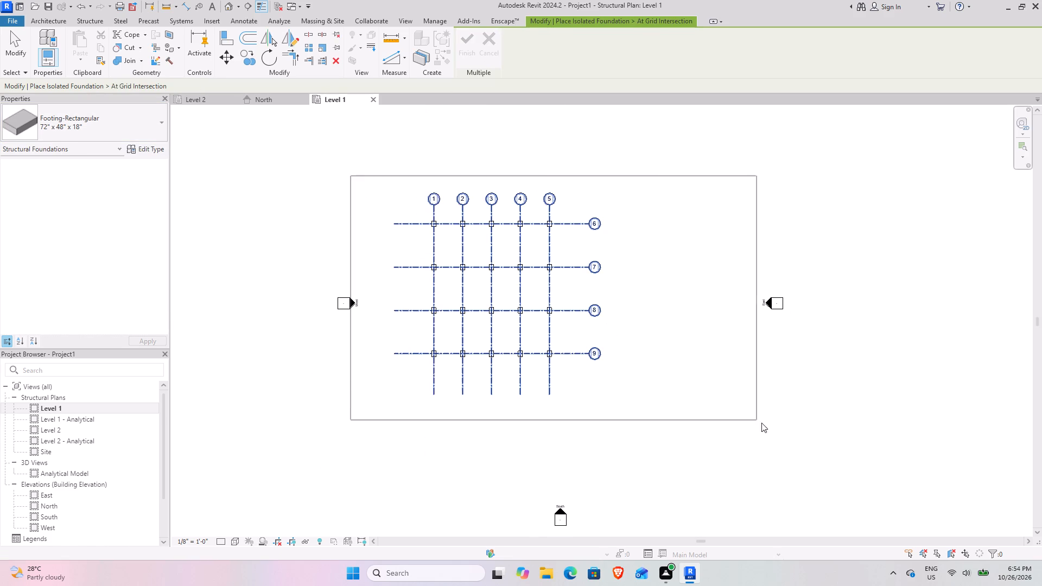
left_click_drag(761, 423, 669, 407)
left_click(466, 55)
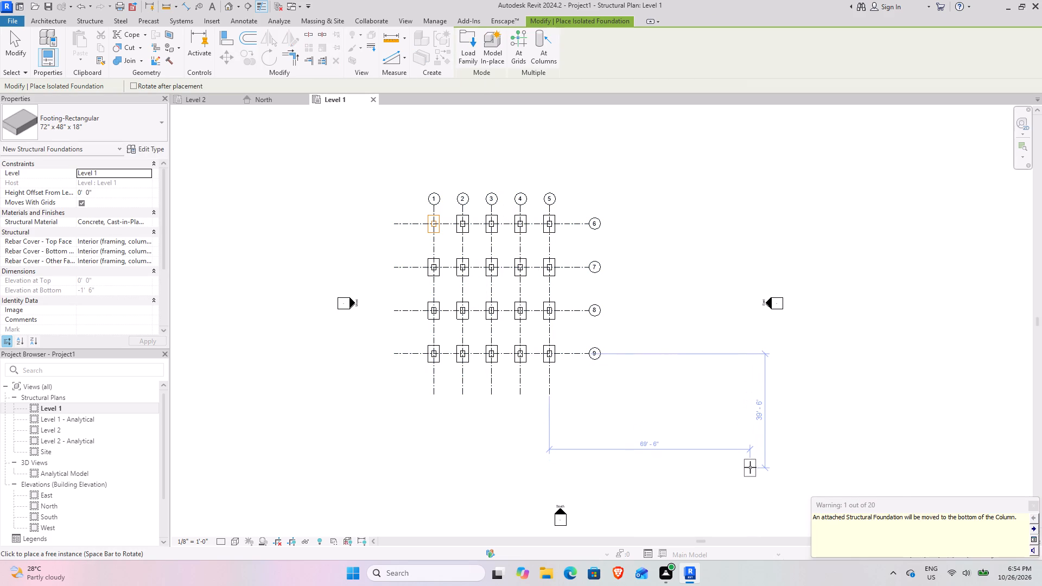
left_click(1035, 509)
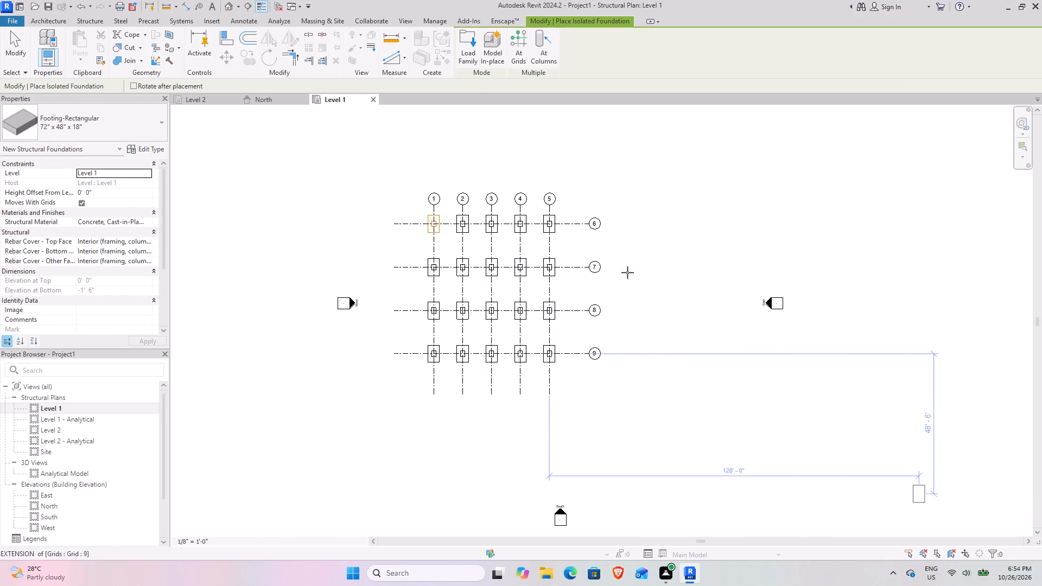
Examine the footings beneath the columns in the North elevation.
left_click(208, 99)
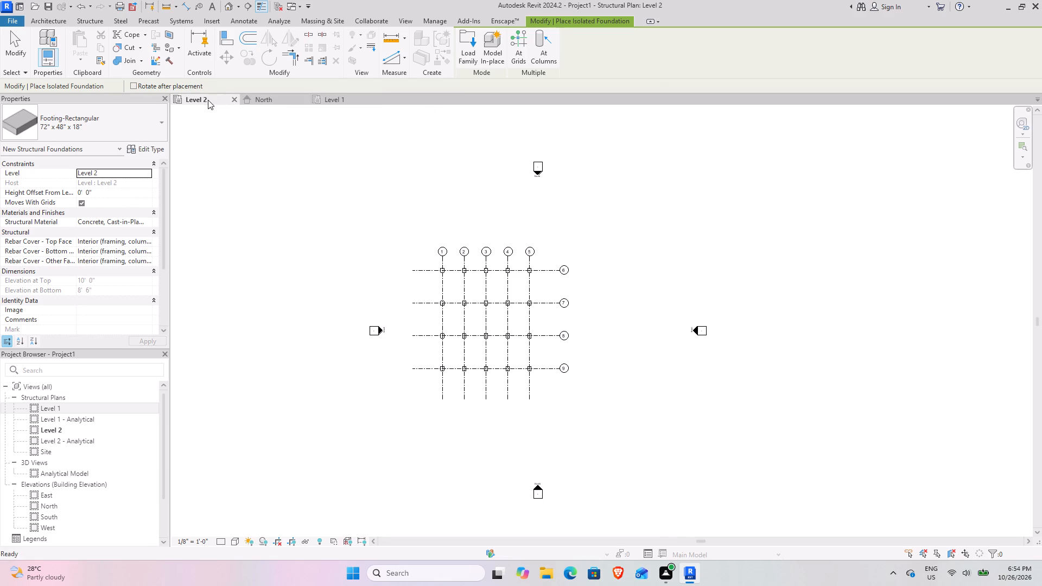
left_click(265, 103)
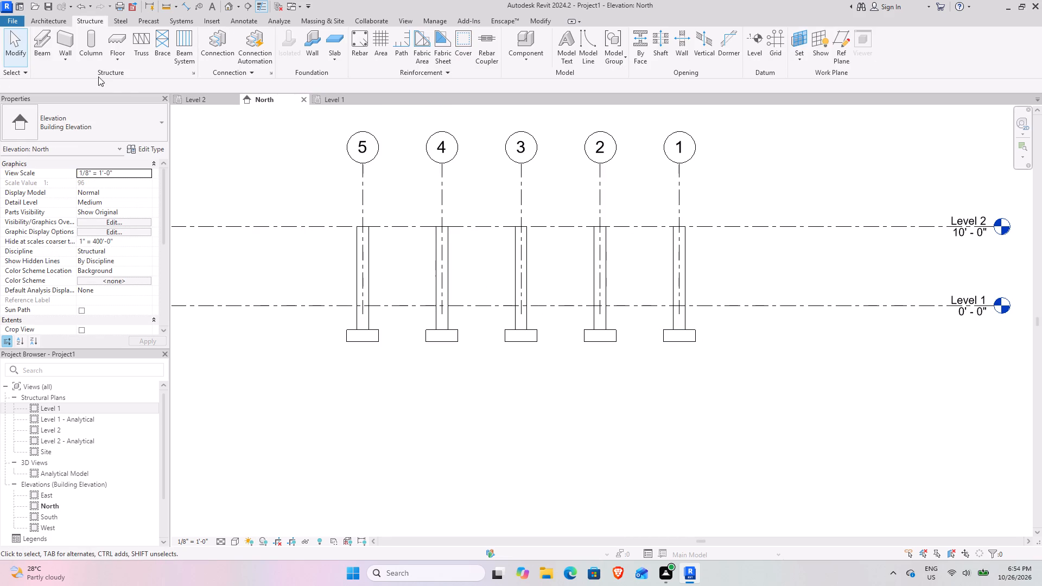
left_click(28, 50)
double_click(16, 46)
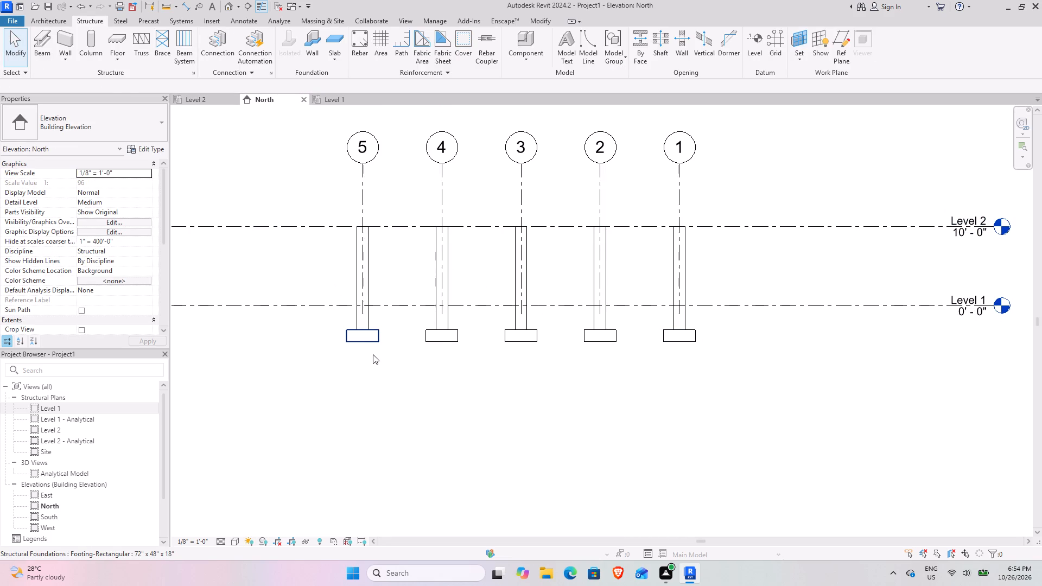
left_click(367, 343)
scroll(367, 334, "up", 4)
left_click(373, 308)
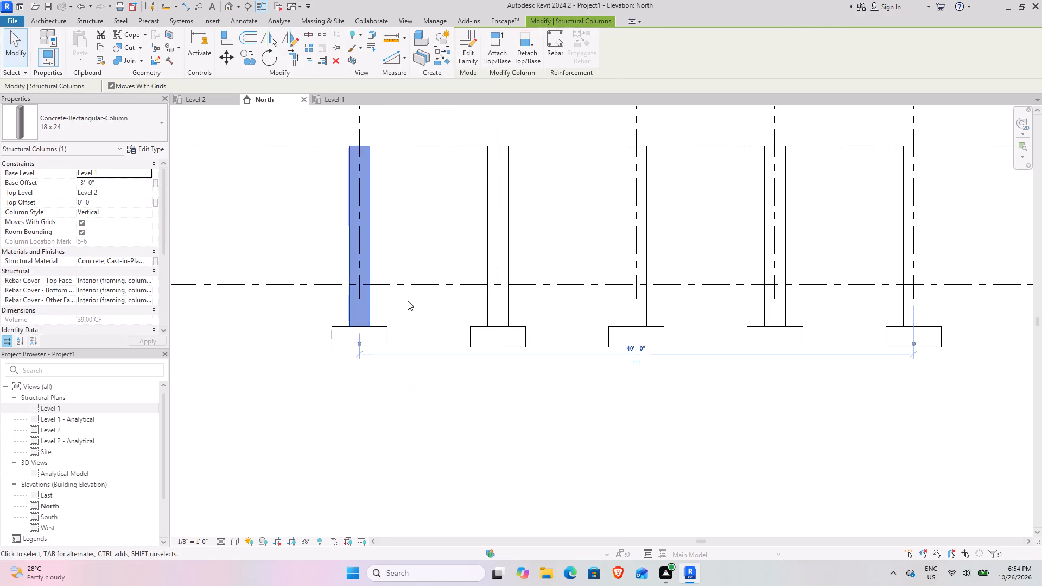
left_click(408, 301)
Draw a building section along grid 6 in the Level 1 plan, running past grids 1 through 5.
left_click(327, 102)
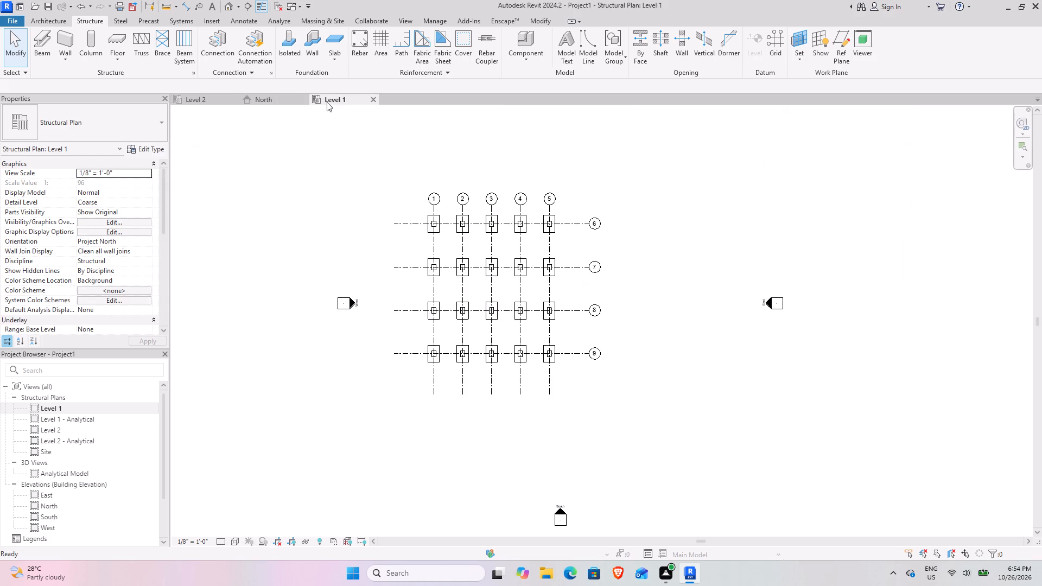
scroll(455, 283, "up", 14)
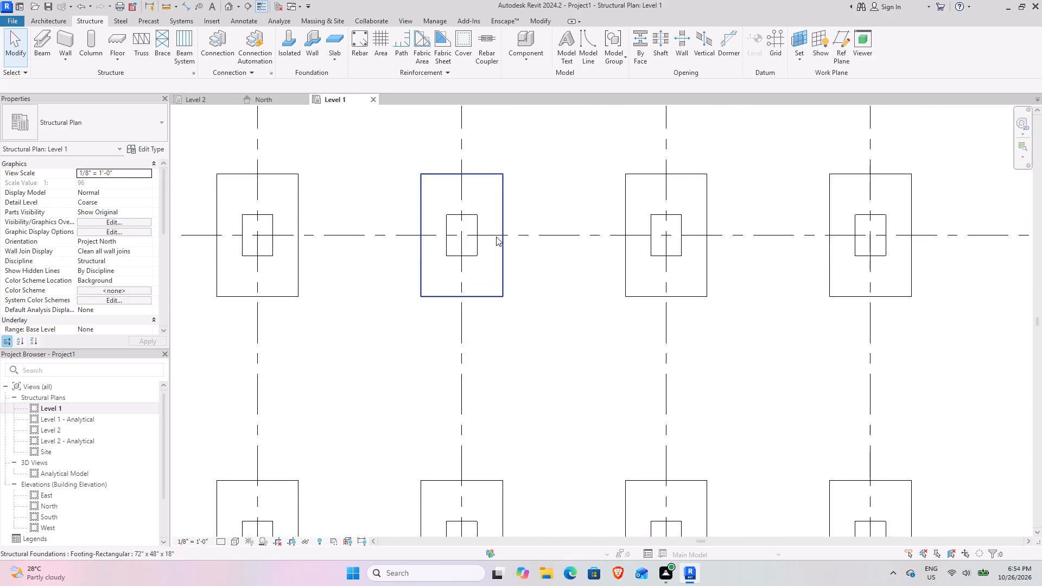
scroll(496, 237, "down", 11)
middle_click_drag(521, 226, 521, 251)
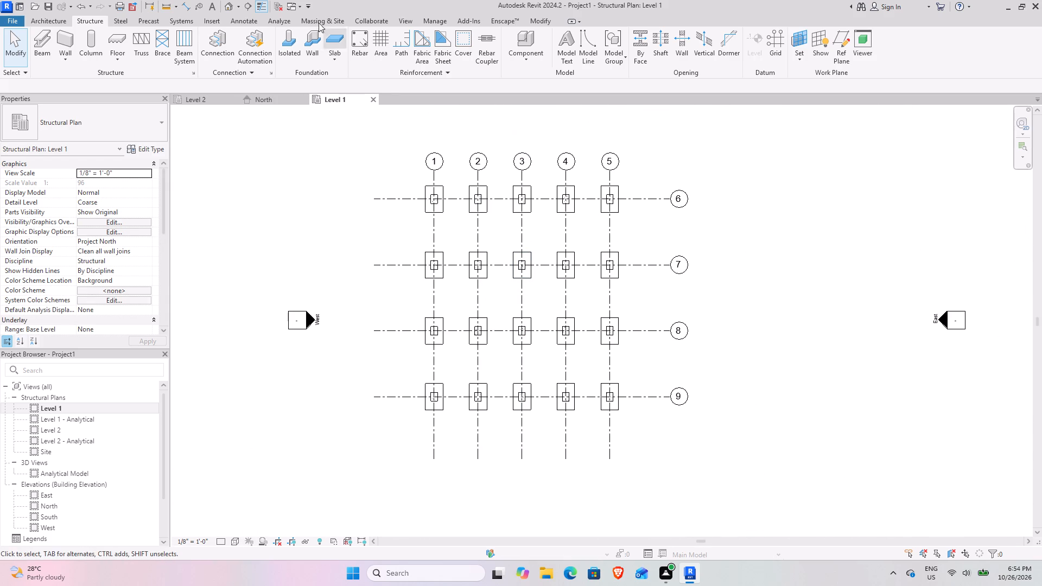
left_click(248, 4)
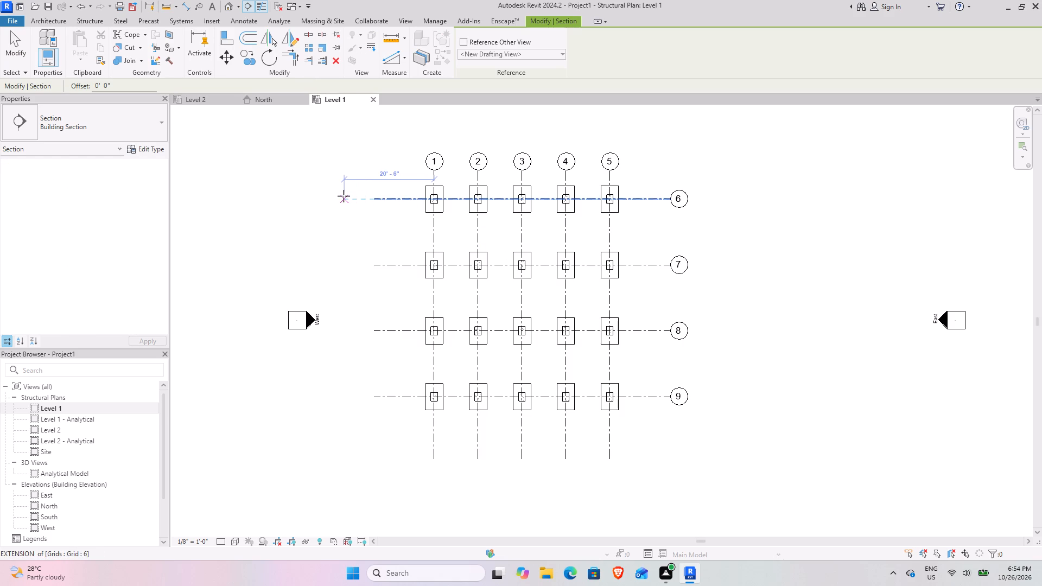
left_click(374, 198)
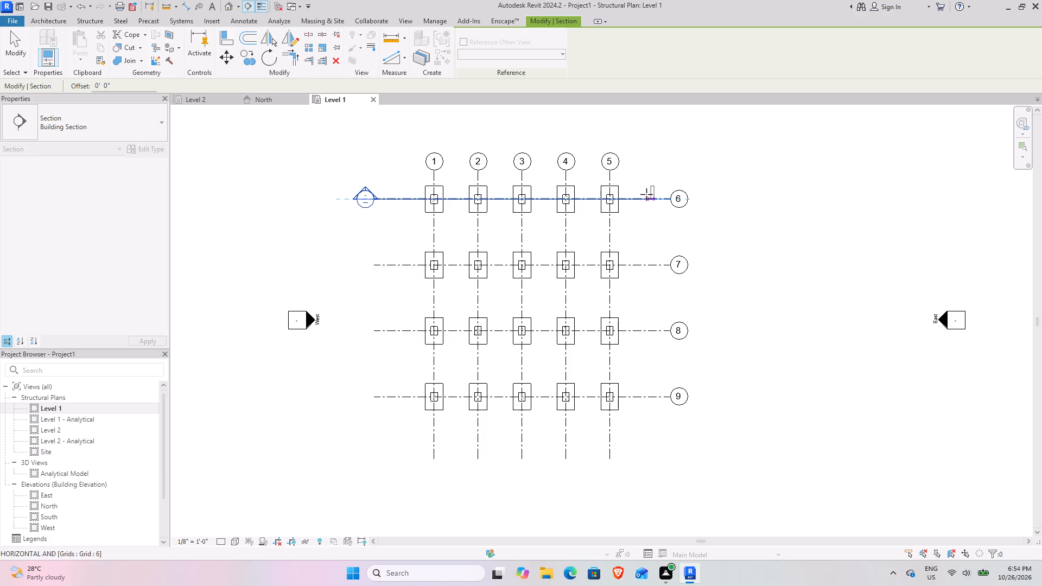
left_click(643, 196)
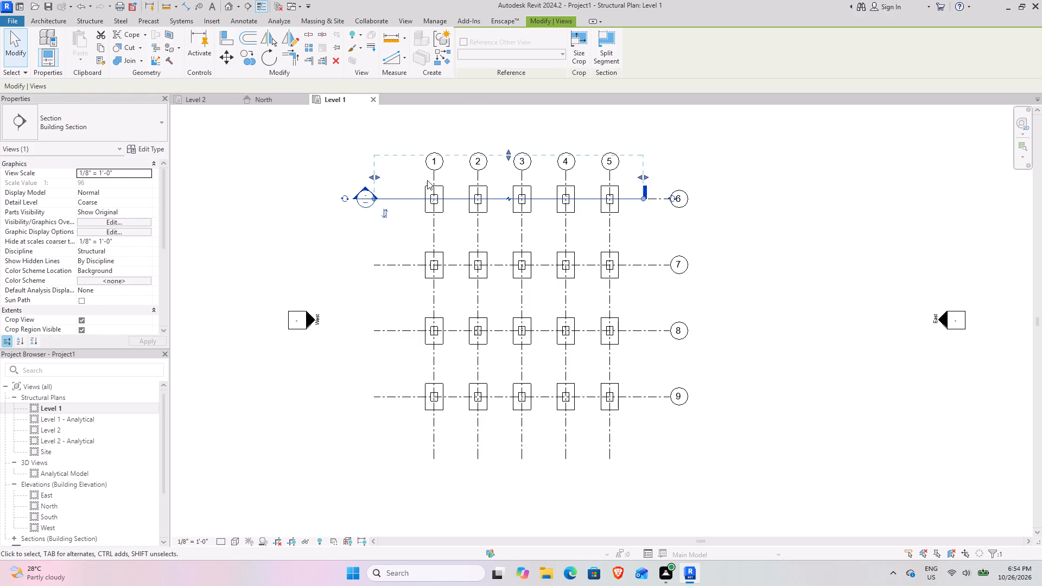
Draw another building section along grid 1, from just below its bubble to the far end of the grid line.
left_click(435, 59)
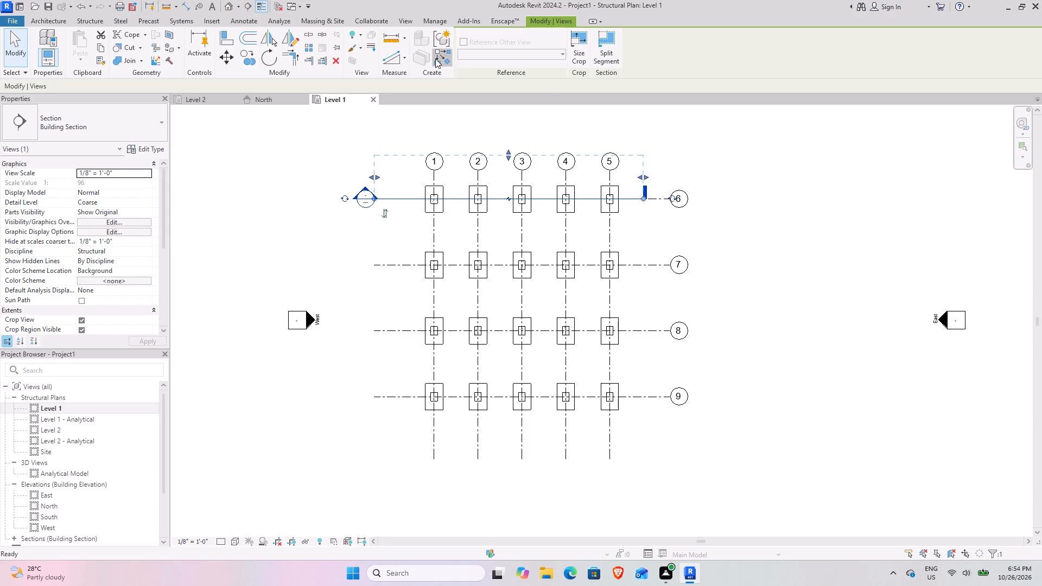
left_click(436, 169)
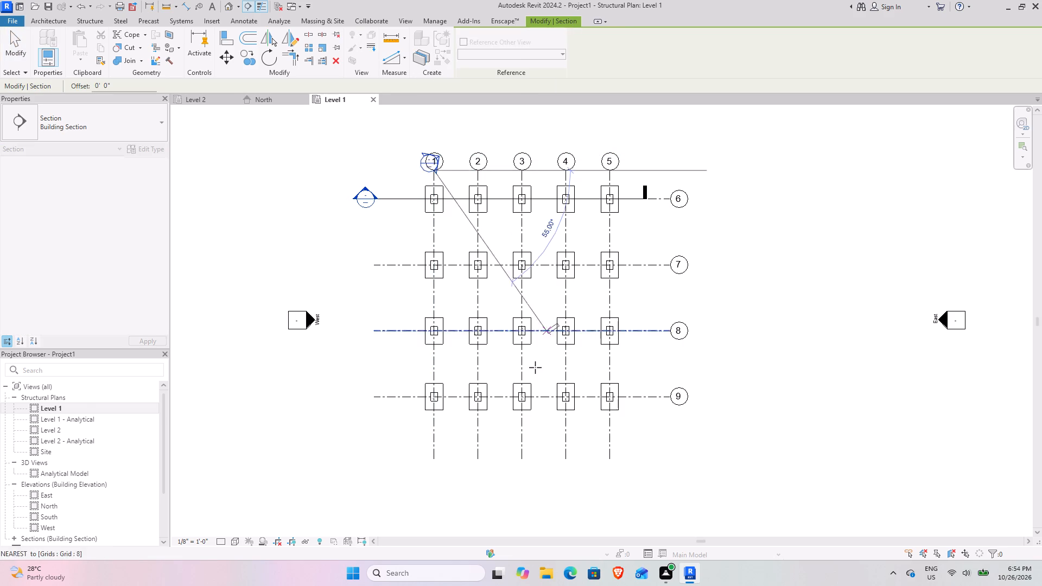
left_click(431, 459)
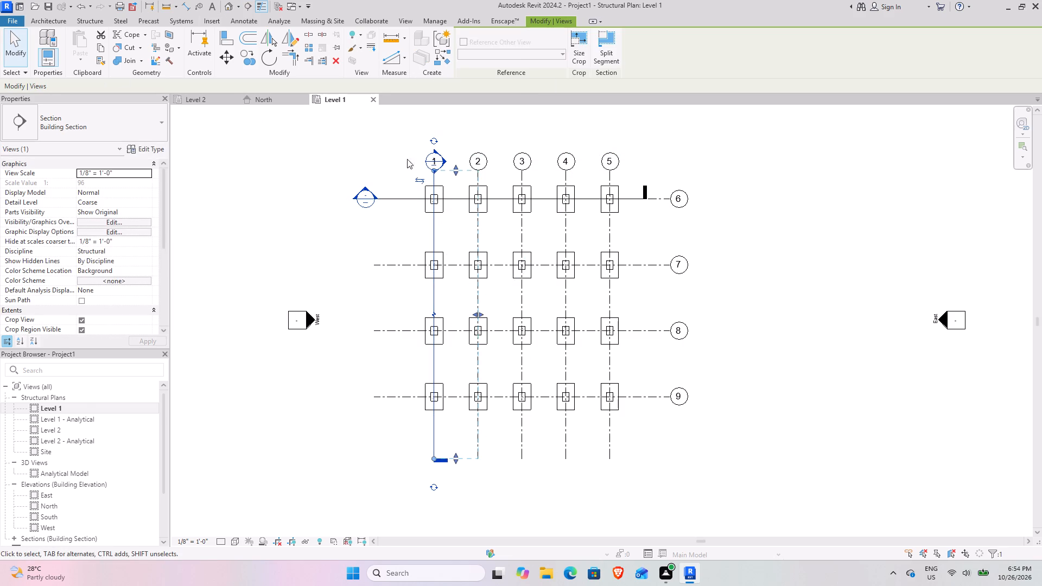
Open the section view cut along grid 1 and examine its columns and footings relative to the levels.
right_click(395, 156)
left_click(450, 216)
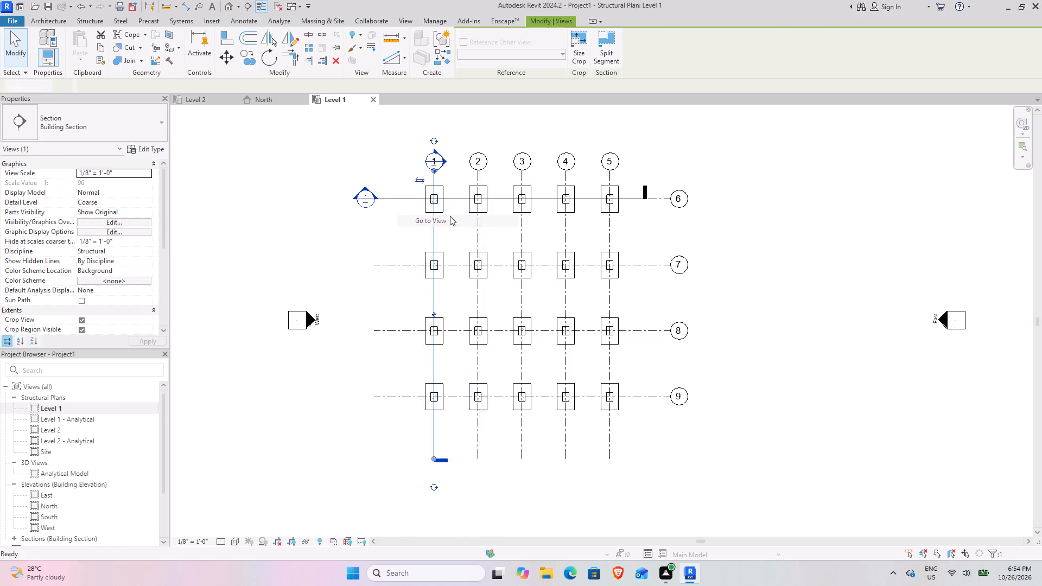
scroll(468, 403, "up", 4)
scroll(415, 408, "down", 4)
middle_click_drag(557, 369, 463, 265)
left_click_drag(710, 406, 701, 400)
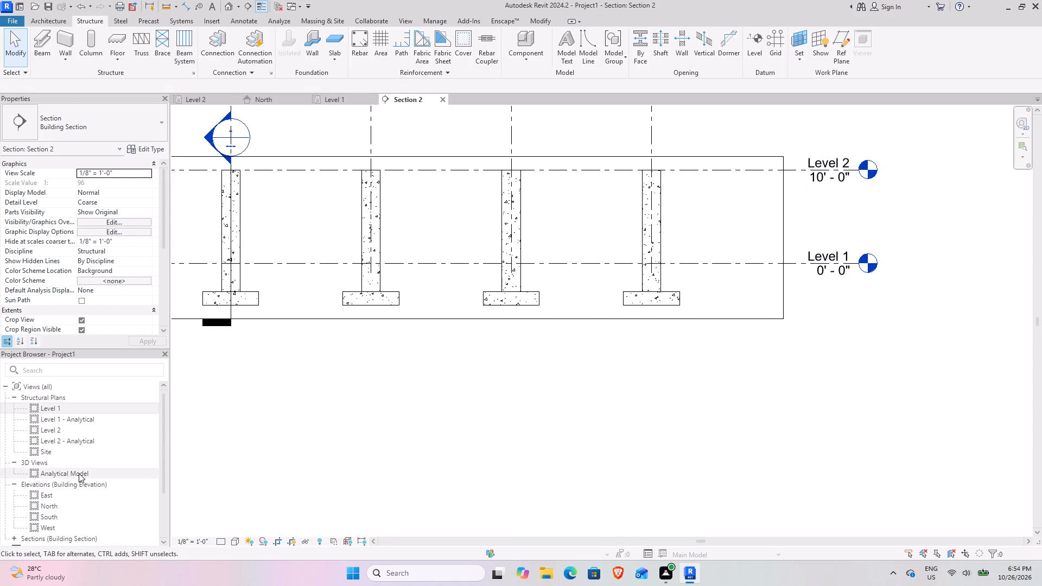
scroll(79, 473, "down", 4)
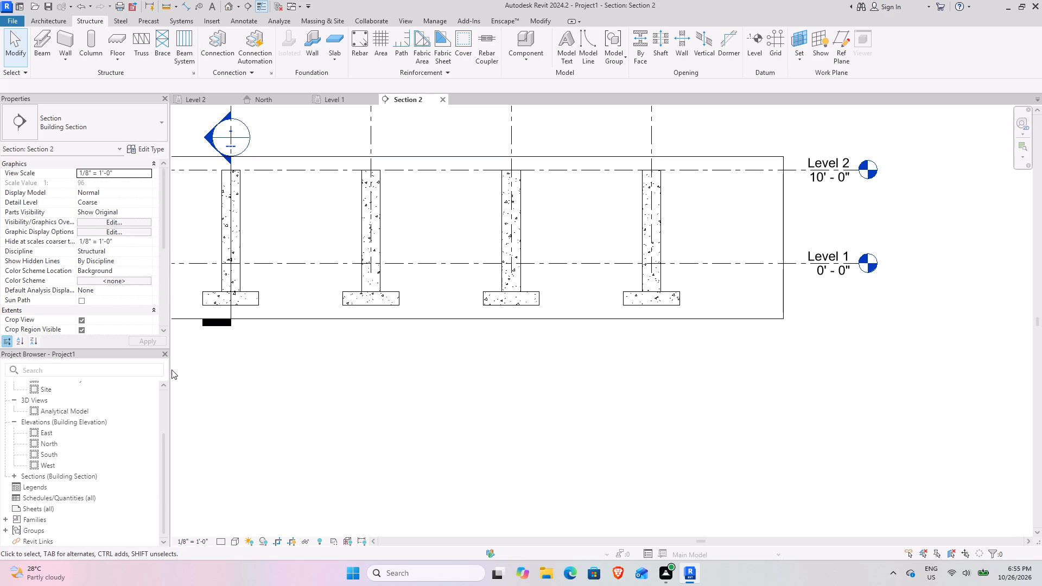
left_click(233, 406)
left_click_drag(170, 393, 143, 385)
left_click(319, 457)
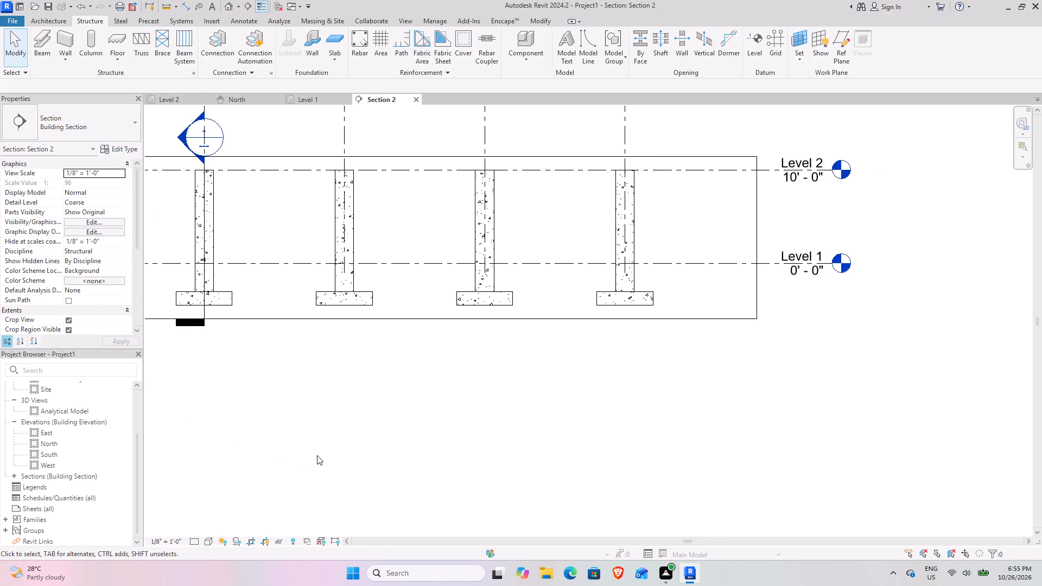
scroll(392, 365, "down", 5)
middle_click_drag(297, 327, 408, 315)
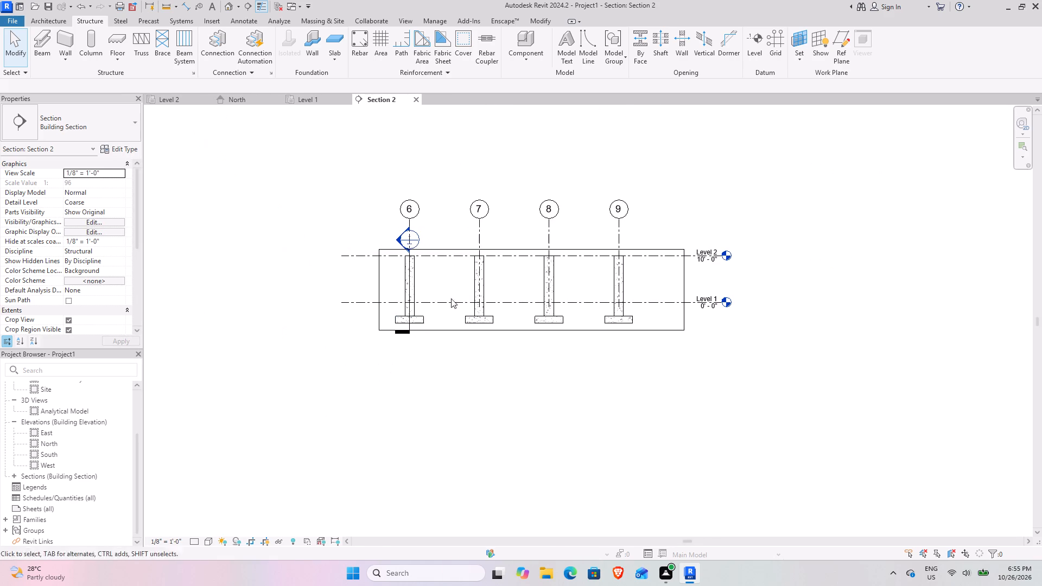
Open the Section 1 view from the project's building sections and examine the columns and footings along grid 6.
double_click(69, 480)
left_click(58, 491)
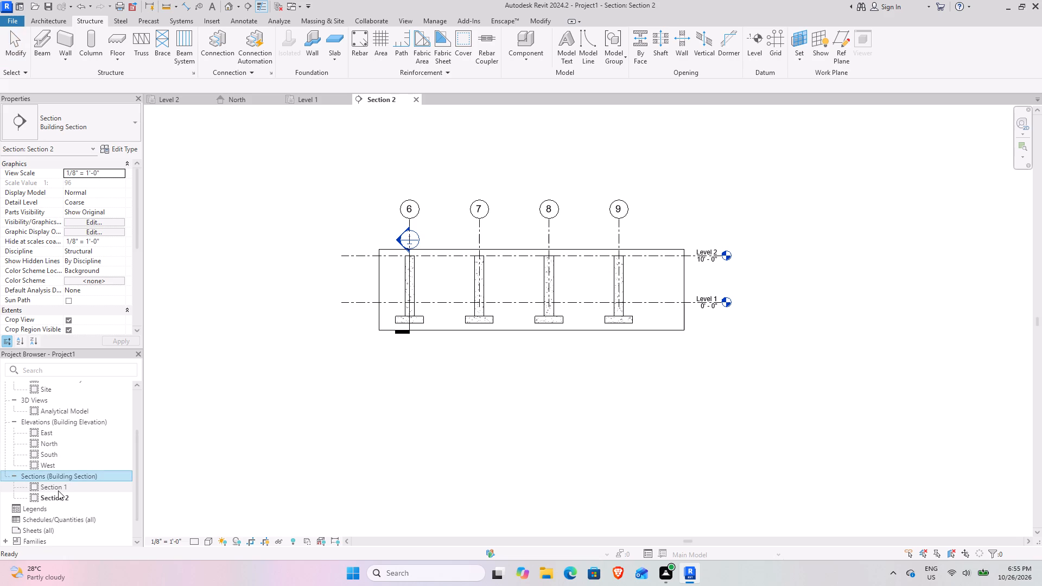
left_click(58, 490)
left_click(89, 494)
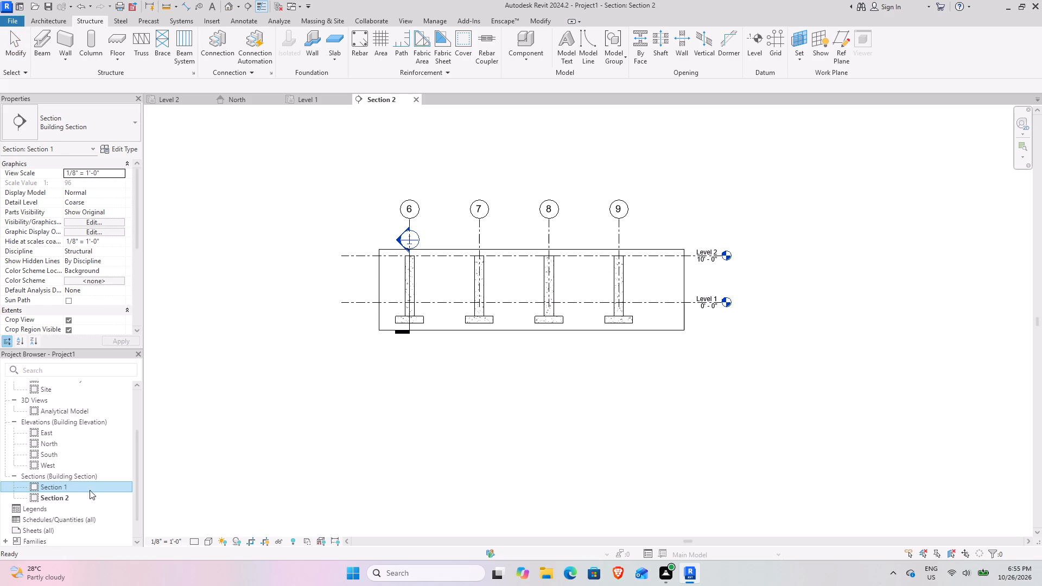
double_click(90, 490)
left_click(89, 489)
left_click(104, 494)
left_click_drag(96, 481, 101, 488)
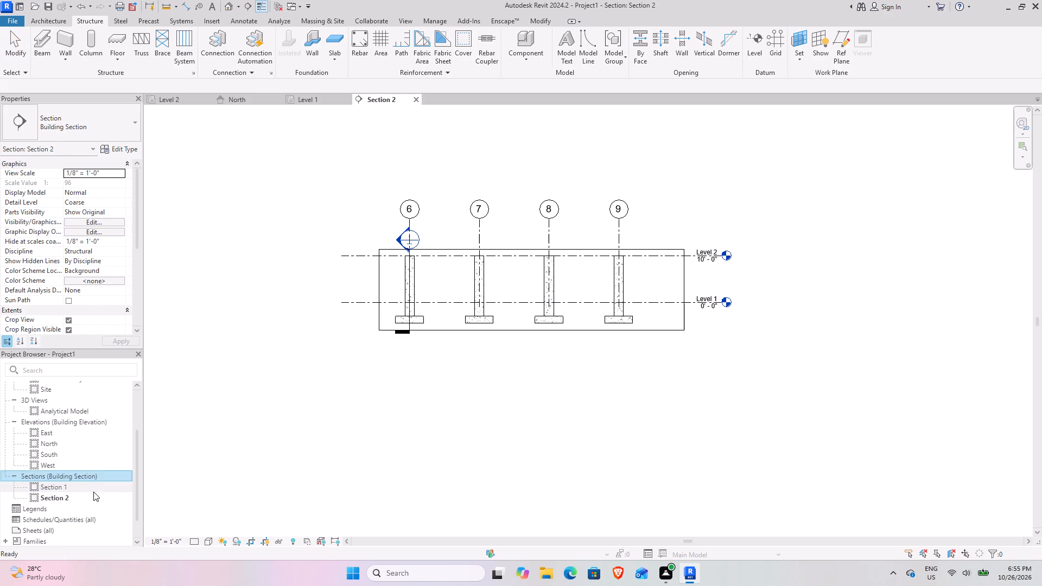
double_click(93, 492)
scroll(656, 439, "up", 4)
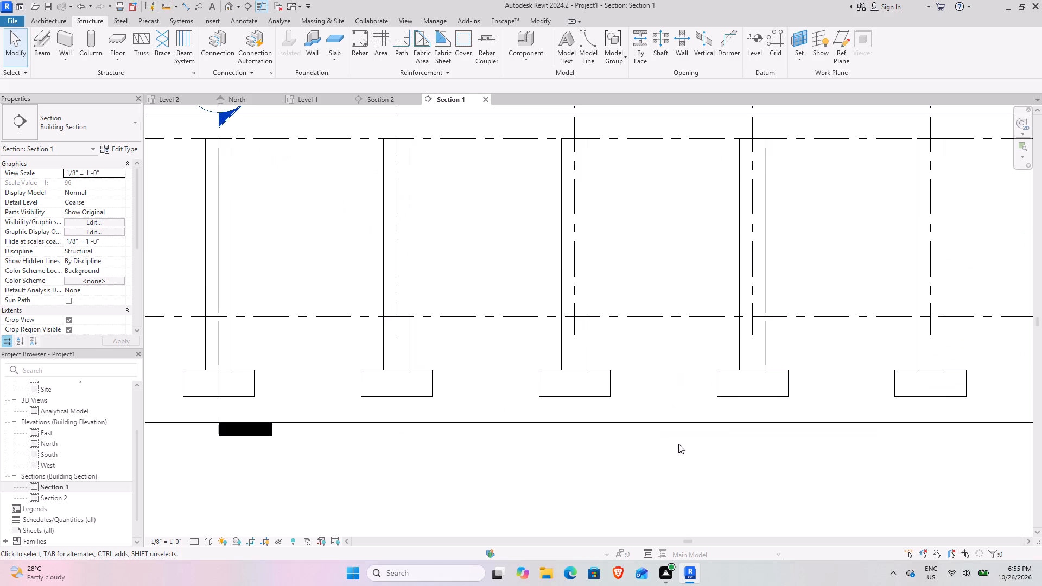
middle_click_drag(504, 349, 377, 319)
scroll(378, 319, "down", 6)
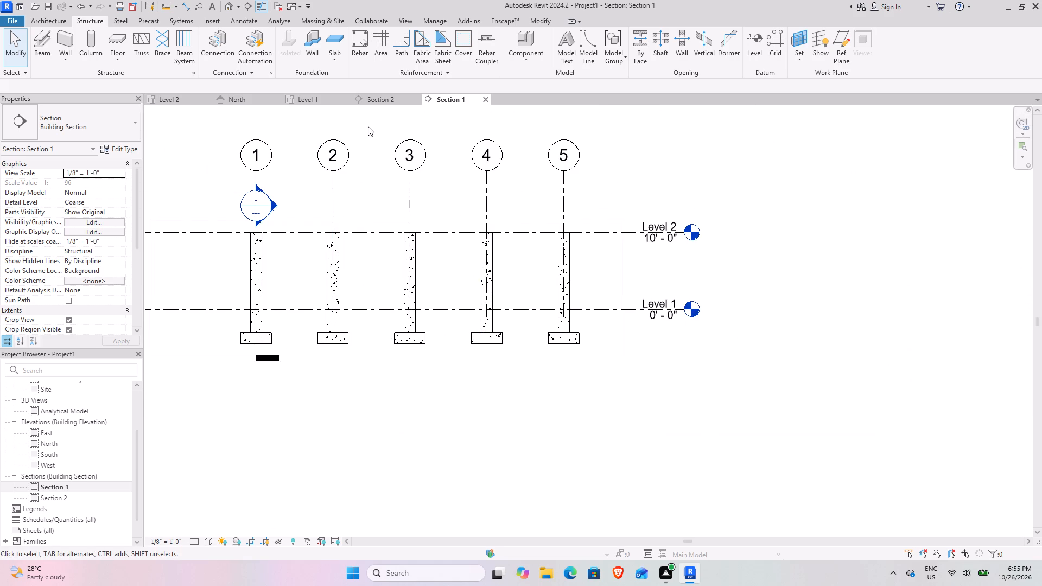
Return to the Level 1 plan and open the section view cut along grid 1 from its section head.
left_click(308, 100)
scroll(408, 148, "up", 2)
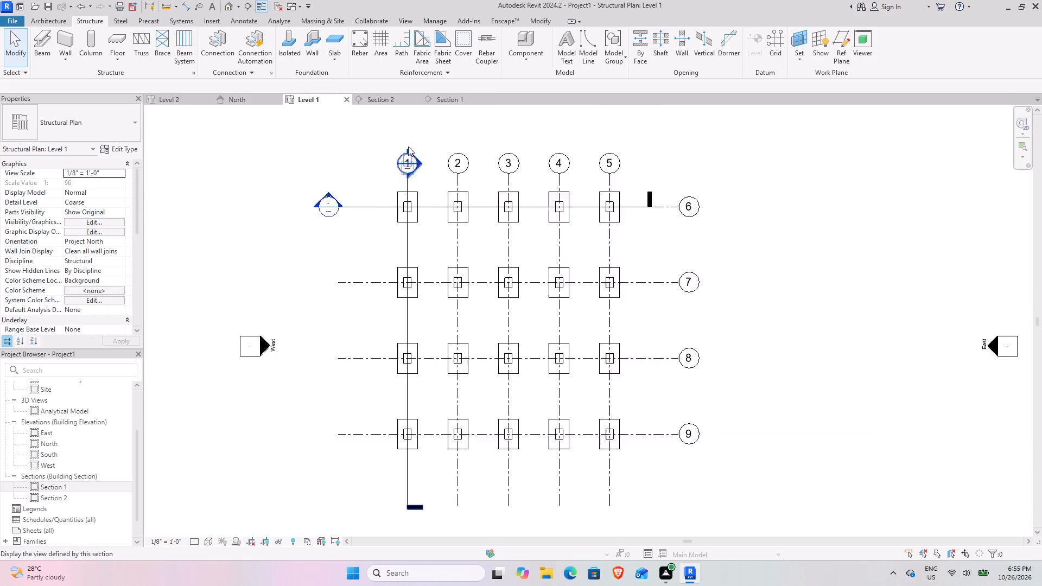
scroll(408, 146, "up", 7)
left_click(428, 184)
left_click(421, 188)
double_click(428, 182)
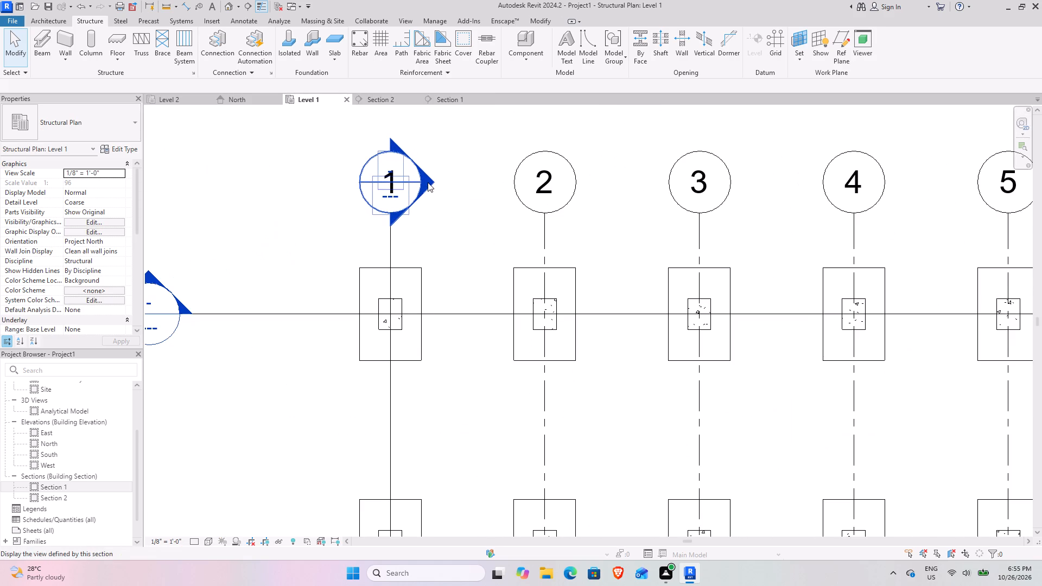
double_click(399, 237)
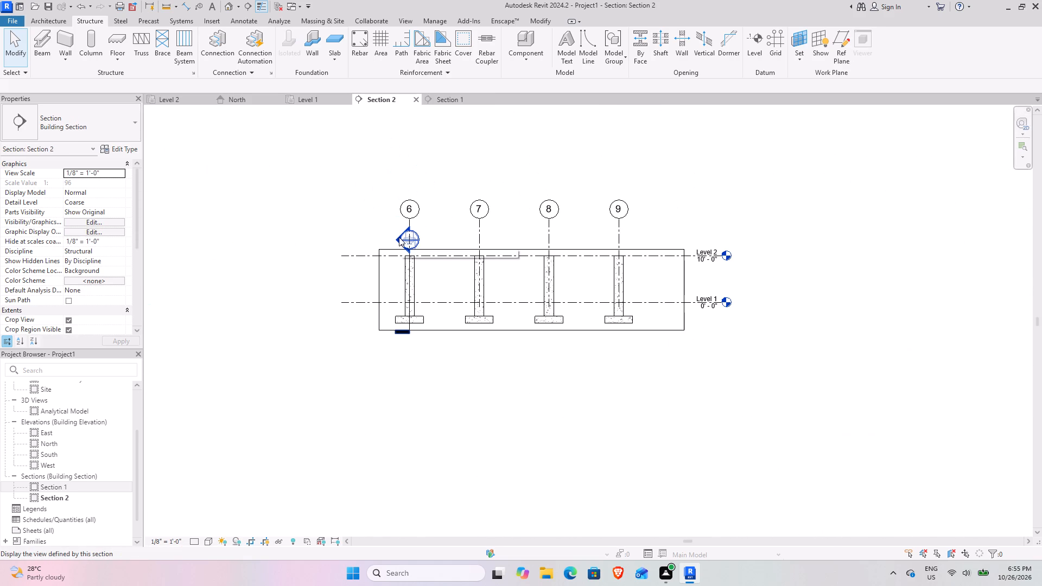
In the Level 1 plan, place Concrete-Rectangular Beam 12 x 24 members on all grid lines 1 through 9.
left_click(298, 103)
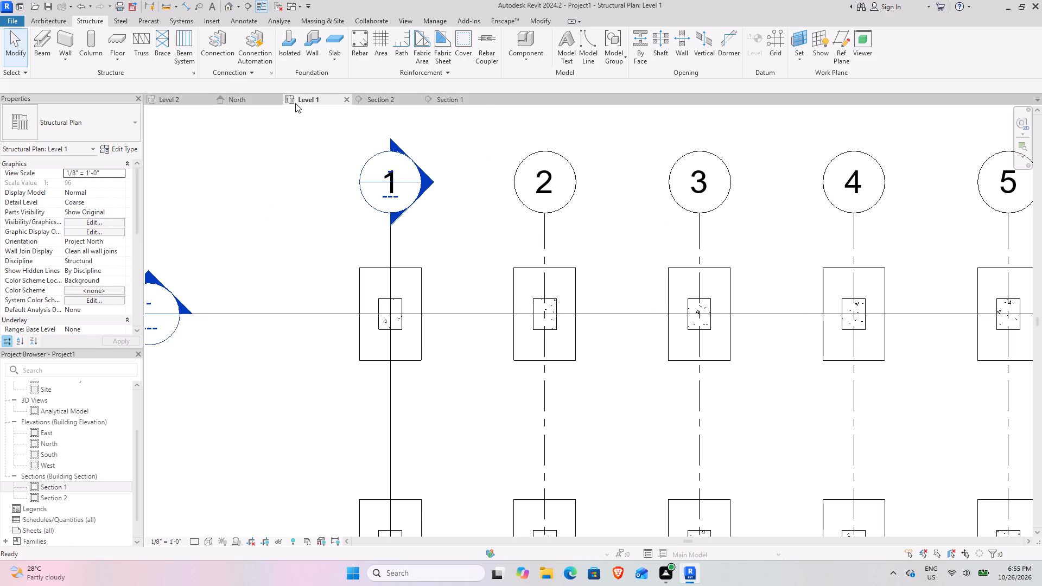
scroll(415, 346, "down", 11)
middle_click_drag(530, 401, 447, 263)
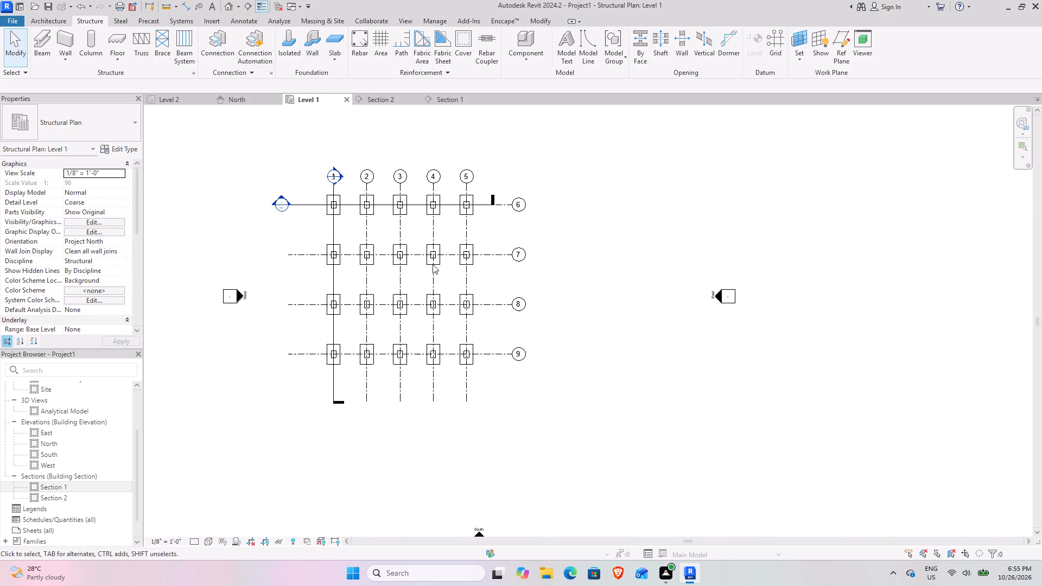
scroll(392, 328, "up", 5)
scroll(348, 346, "up", 4)
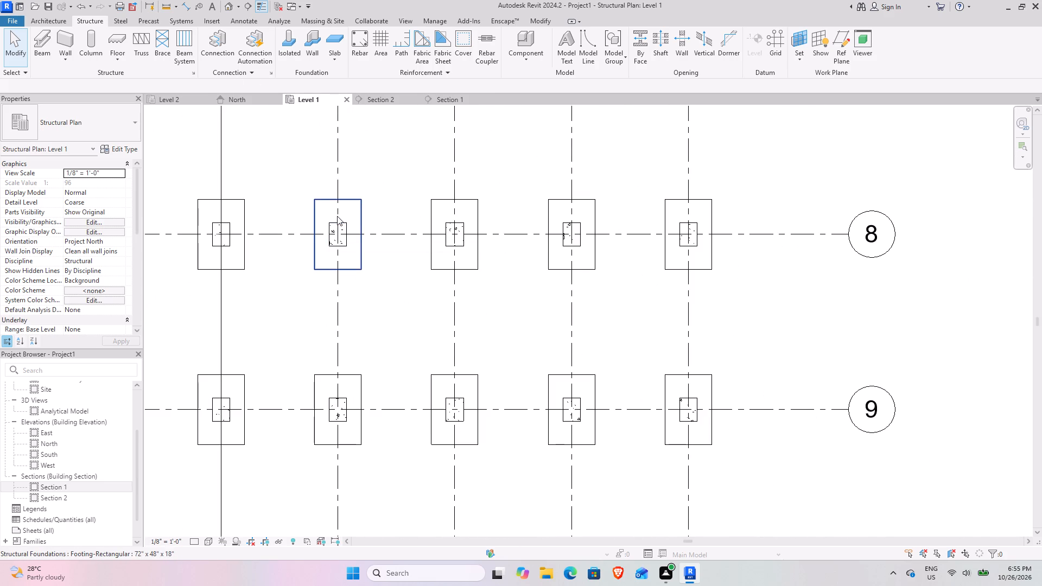
scroll(347, 292, "down", 5)
middle_click_drag(304, 247, 364, 272)
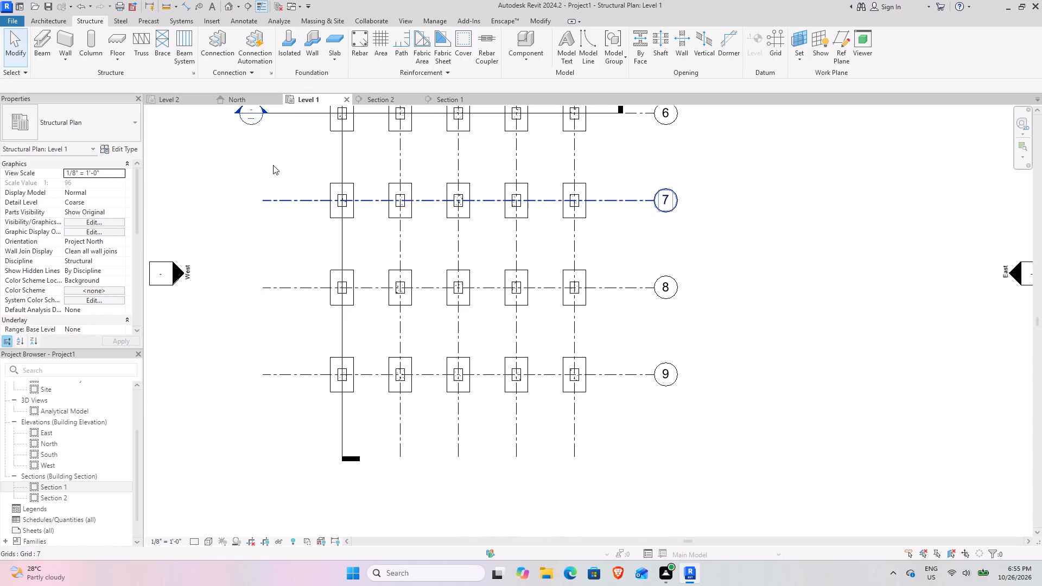
left_click(40, 38)
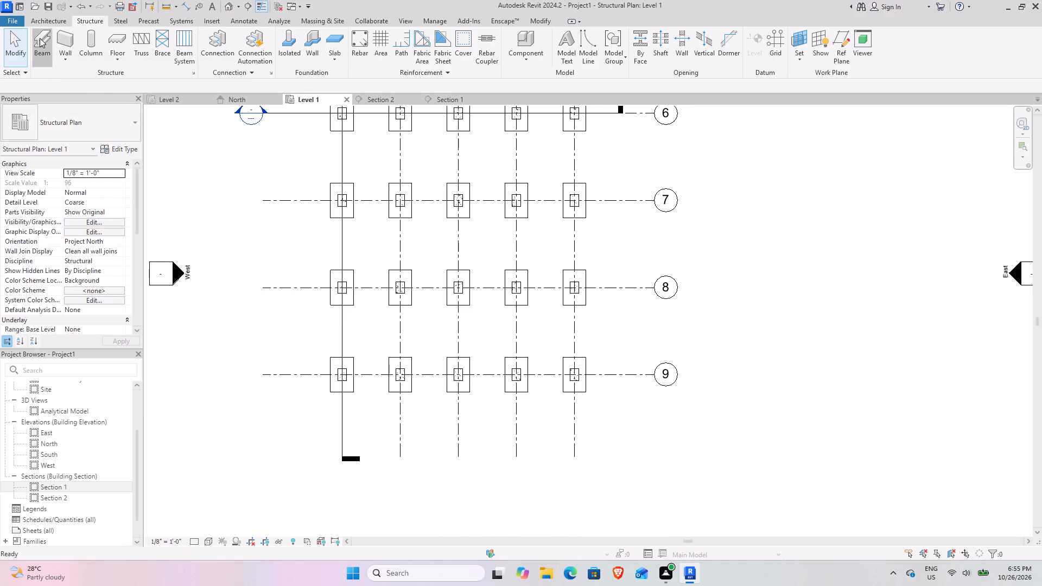
left_click(87, 128)
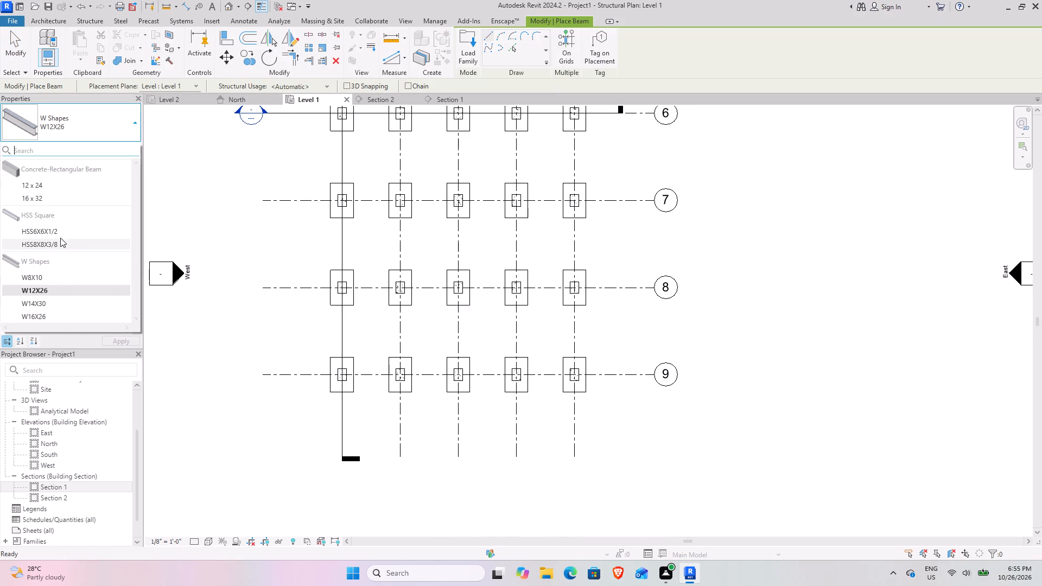
left_click(62, 183)
middle_click_drag(326, 145, 323, 145)
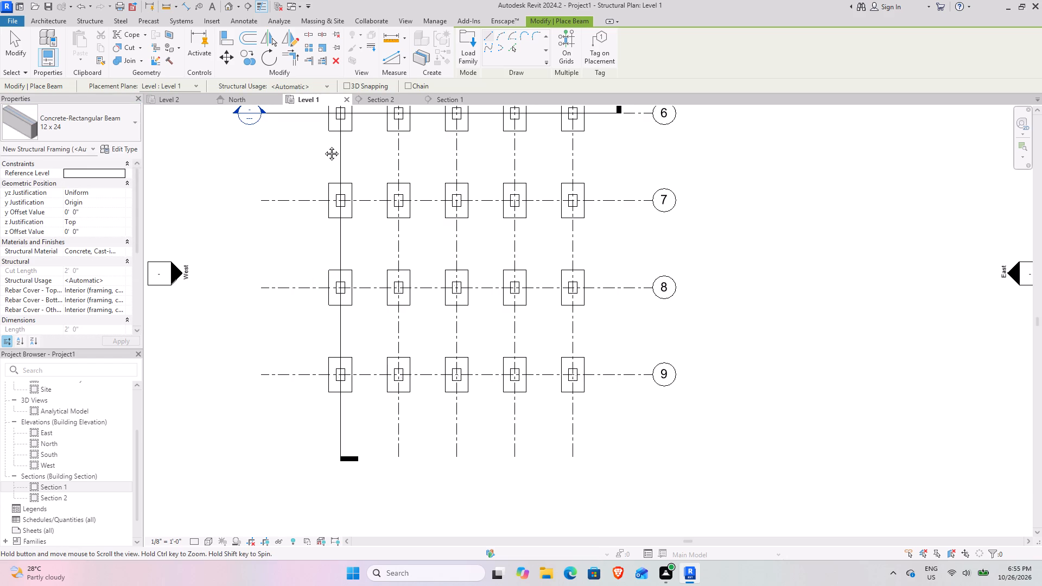
middle_click_drag(323, 145, 309, 173)
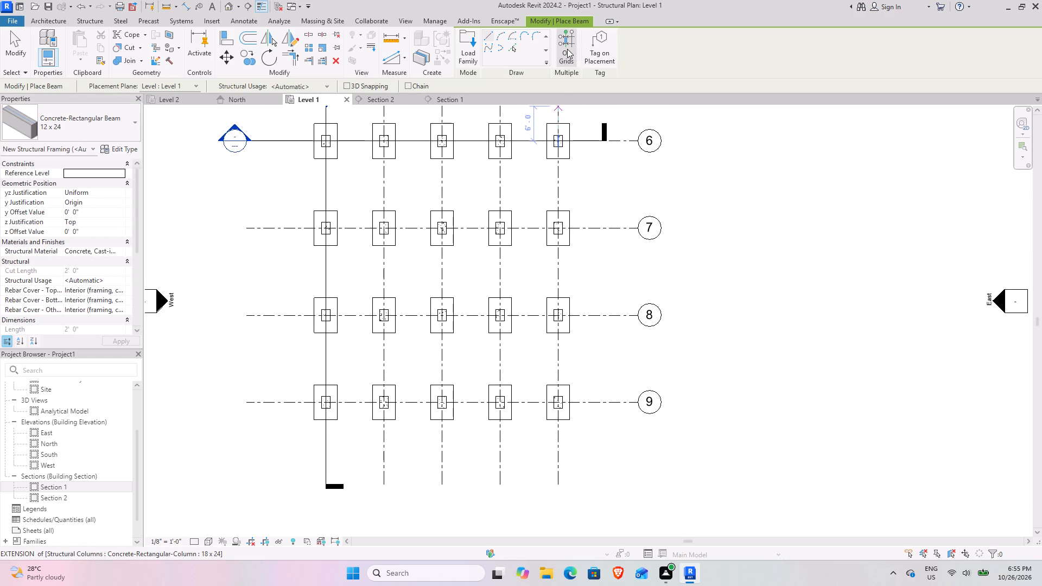
left_click(567, 49)
scroll(337, 182, "down", 4)
left_click_drag(232, 119, 551, 313)
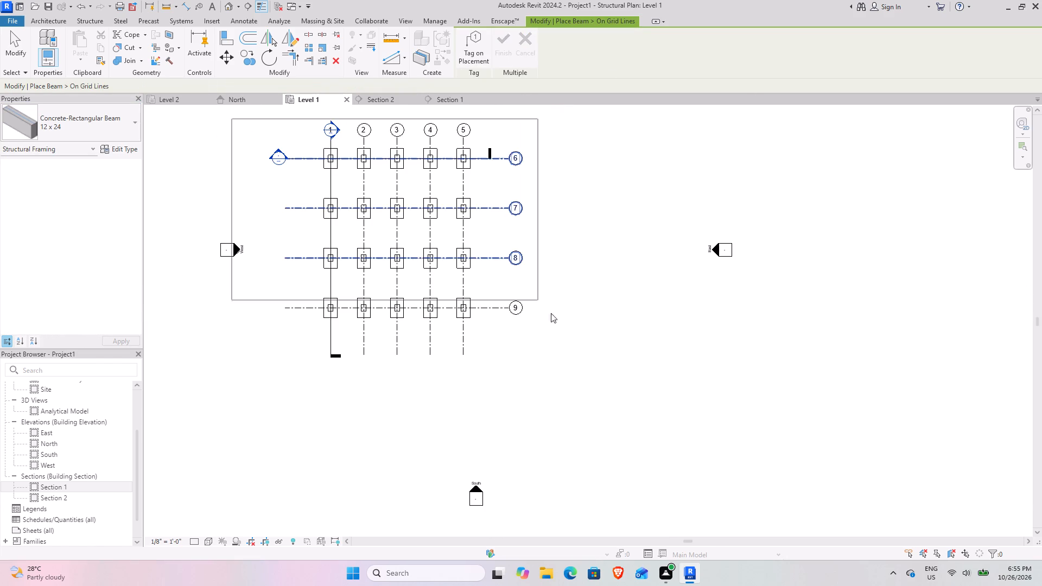
left_click_drag(551, 313, 593, 396)
scroll(431, 226, "down", 1)
scroll(373, 173, "up", 4)
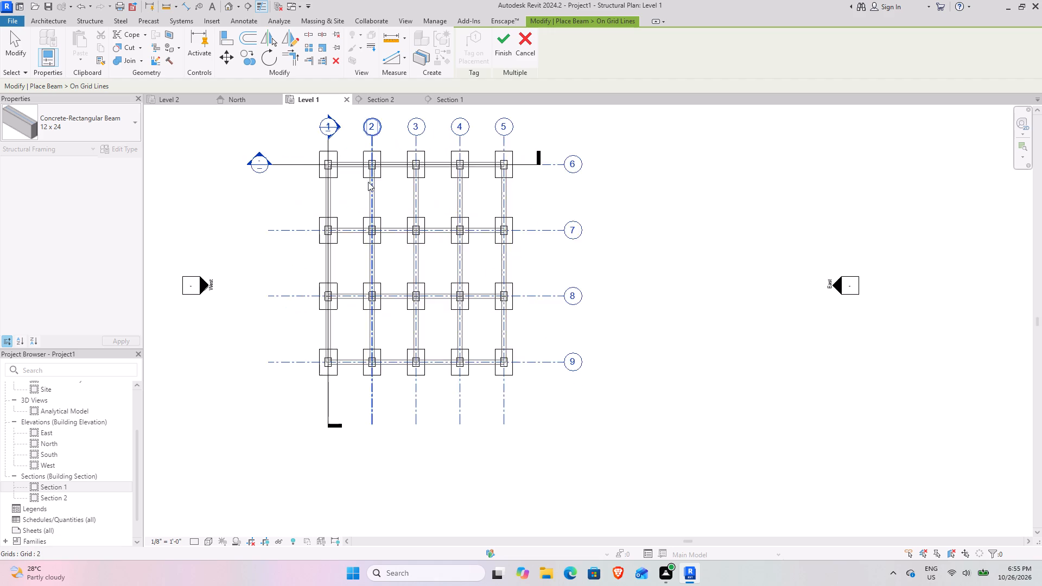
scroll(363, 187, "up", 5)
middle_click_drag(466, 173, 496, 220)
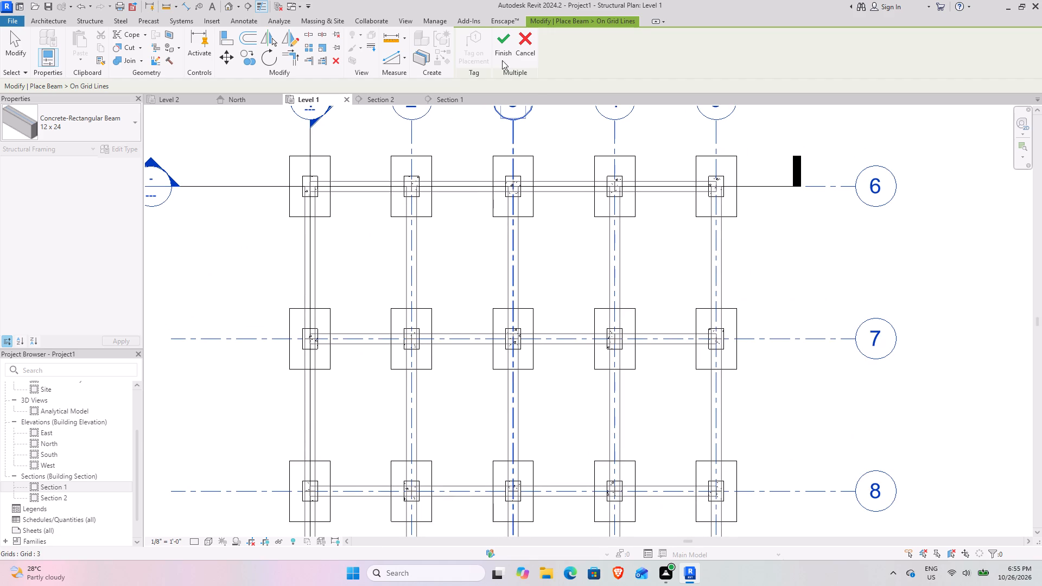
left_click(502, 60)
scroll(380, 173, "up", 5)
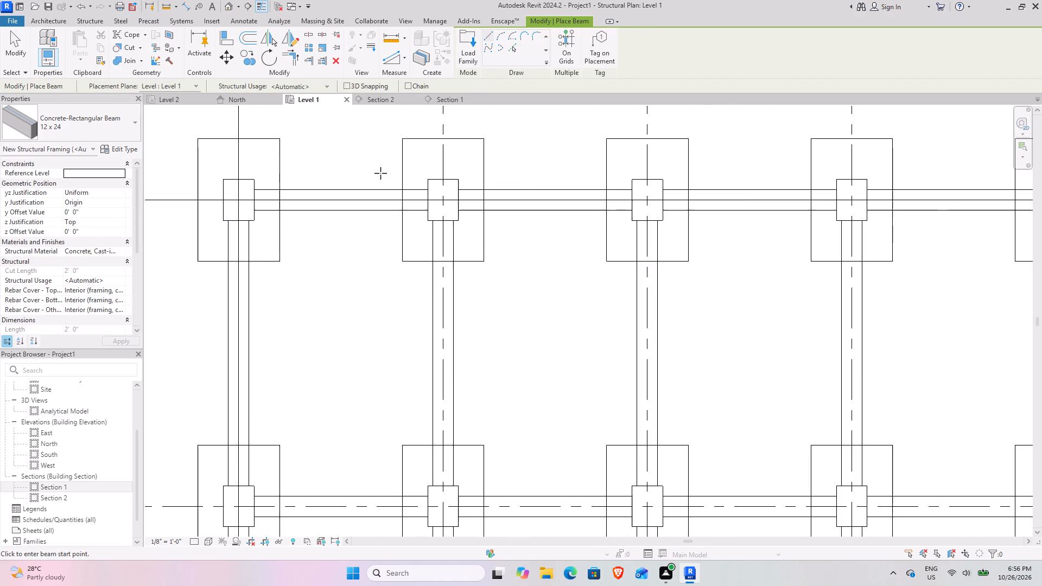
scroll(537, 235, "up", 4)
left_click(17, 53)
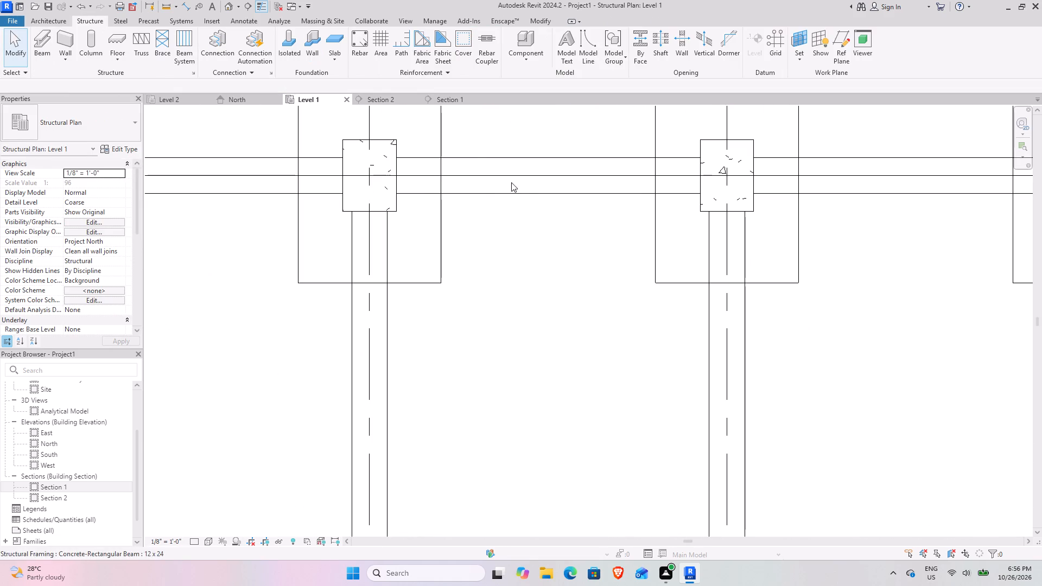
Select a beam between grids 6 and 7 in the Level 1 plan and examine the beam layout between the columns.
left_click(534, 200)
left_click(534, 193)
left_click_drag(550, 249, 542, 247)
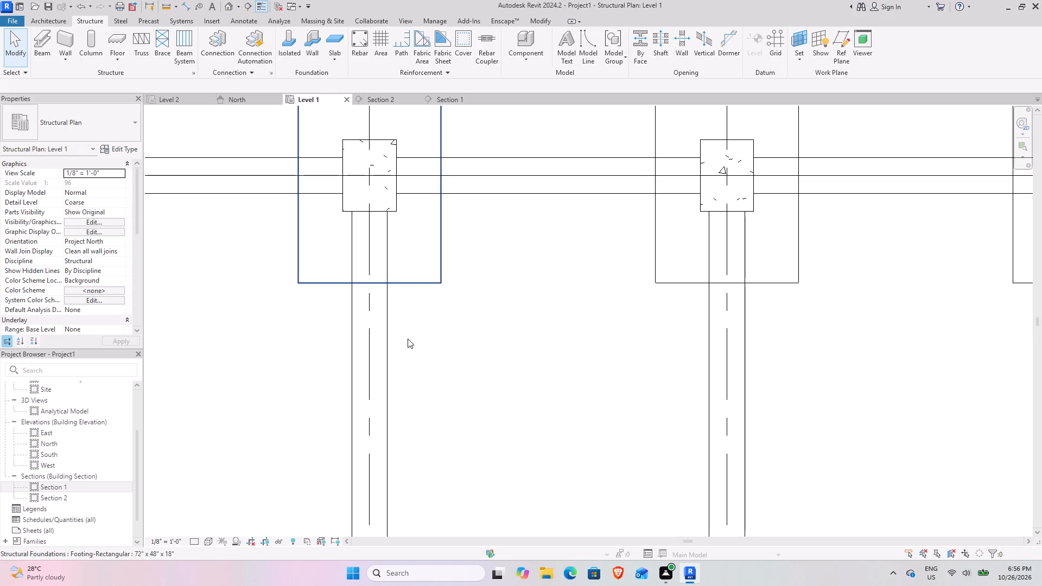
left_click_drag(398, 323, 389, 316)
left_click(389, 314)
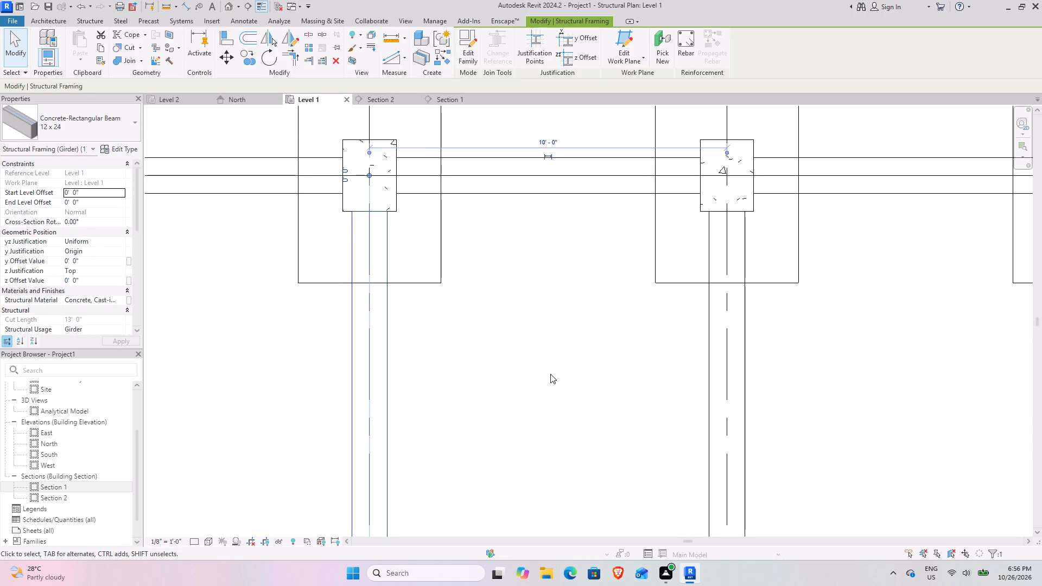
left_click(559, 370)
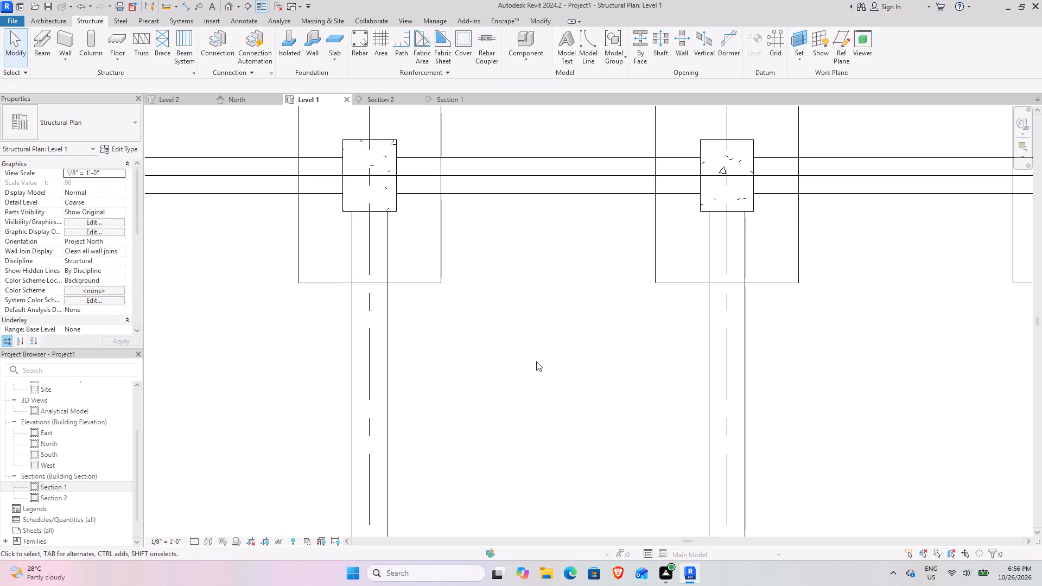
scroll(513, 344, "down", 9)
middle_click_drag(427, 326, 532, 256)
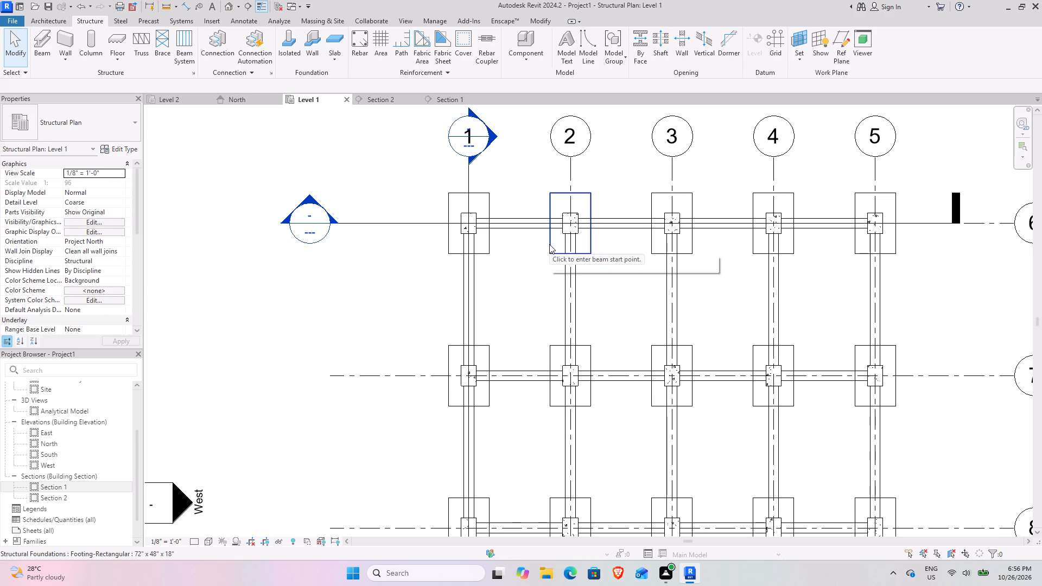
scroll(520, 233, "down", 9)
middle_click_drag(655, 297, 580, 218)
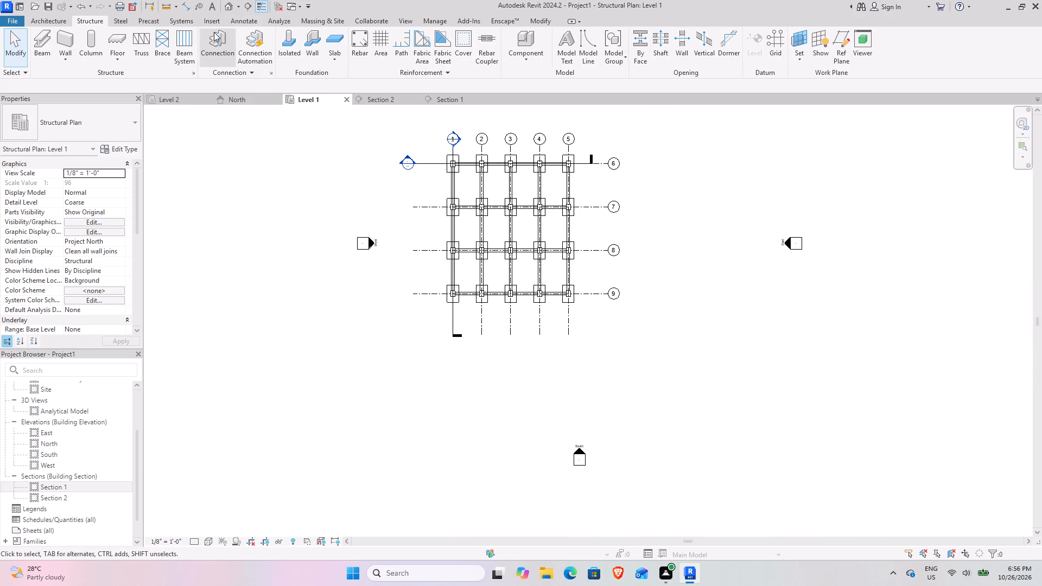
Open the default 3D view of the structure and set its visual style to Shaded.
left_click(227, 8)
scroll(556, 326, "up", 6)
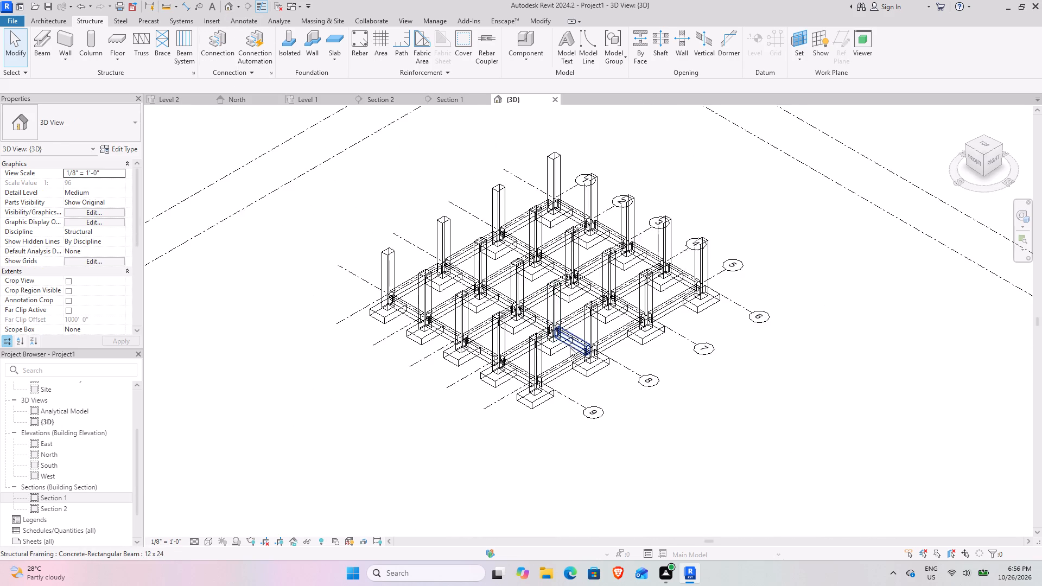
scroll(570, 347, "up", 4)
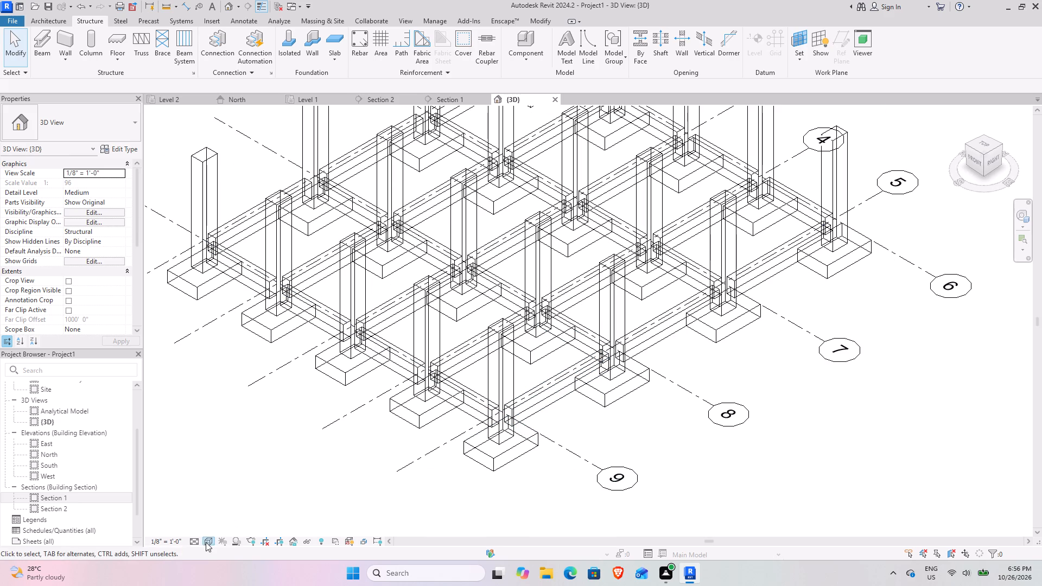
left_click(206, 542)
left_click(223, 494)
Examine the beams, columns and footings in the 3D view from several angles, checking how they meet near grid 9.
scroll(464, 371, "down", 5)
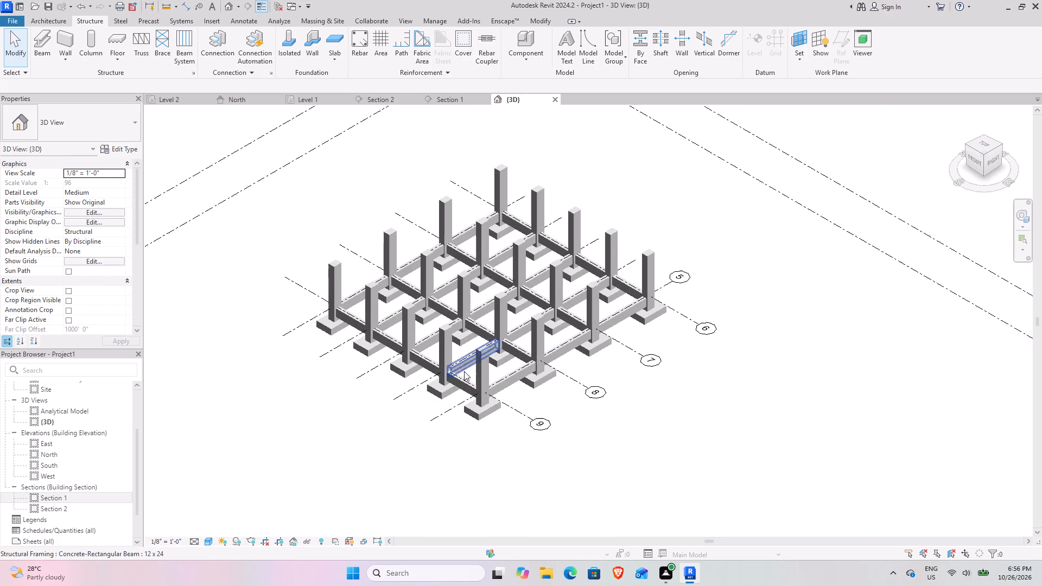
middle_click_drag(456, 378, 594, 298, "shift")
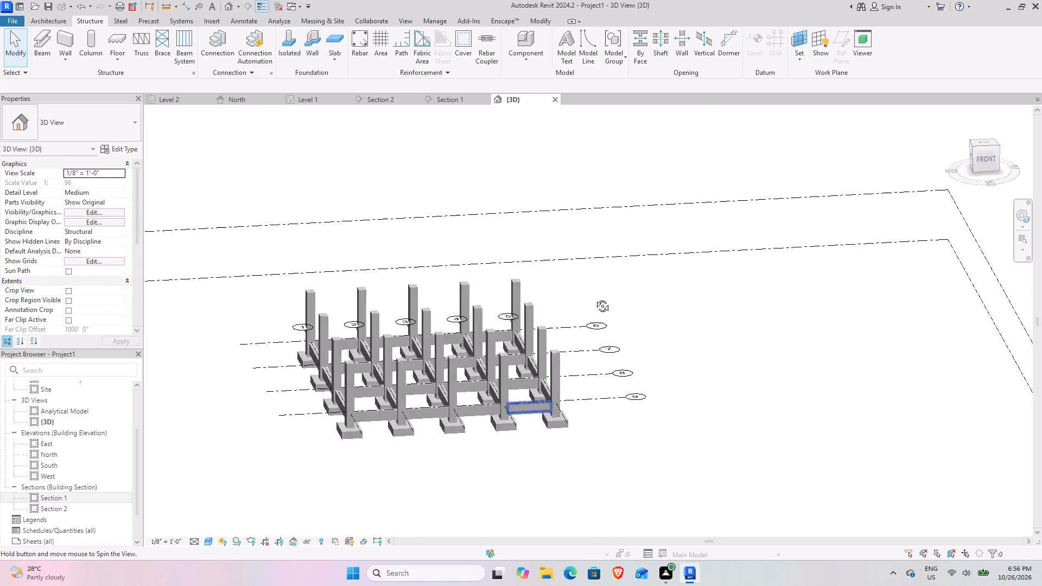
middle_click_drag(594, 298, 469, 300, "shift")
scroll(478, 418, "up", 10)
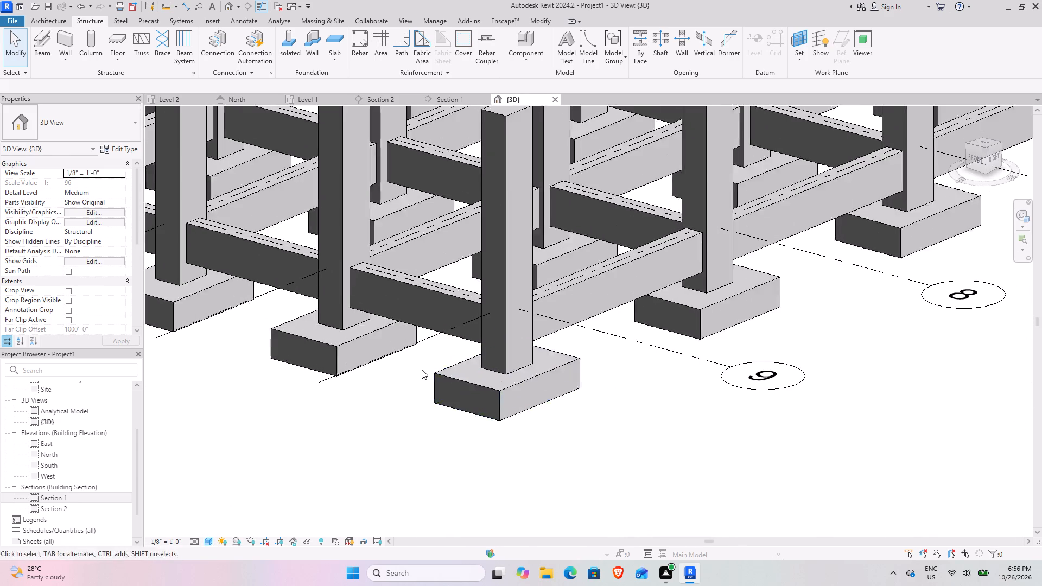
middle_click_drag(428, 361, 498, 367, "shift")
scroll(499, 367, "down", 5)
middle_click_drag(577, 375, 484, 390, "shift")
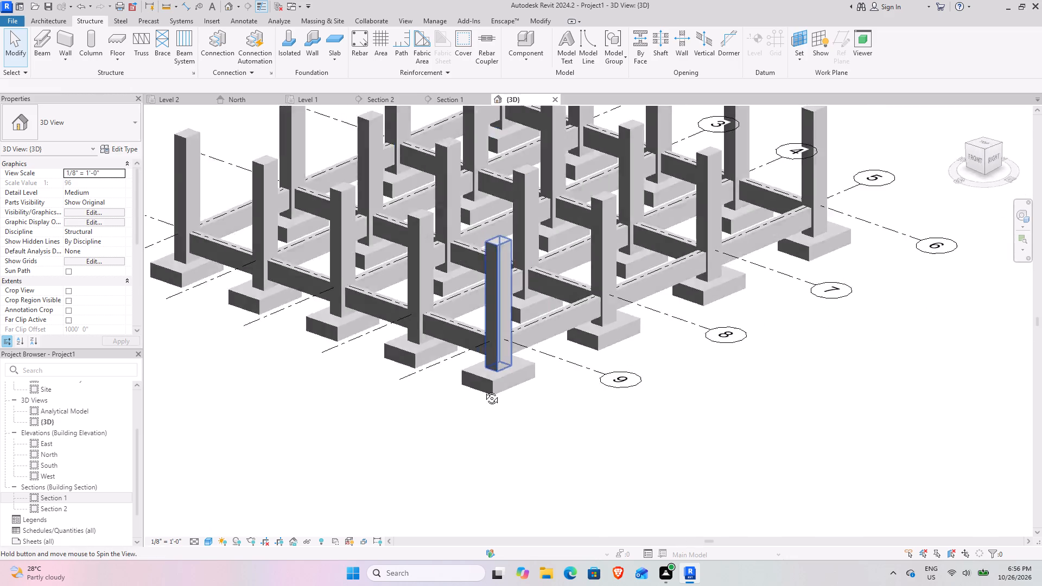
middle_click_drag(484, 390, 468, 407, "shift")
middle_click_drag(468, 404, 558, 340, "shift")
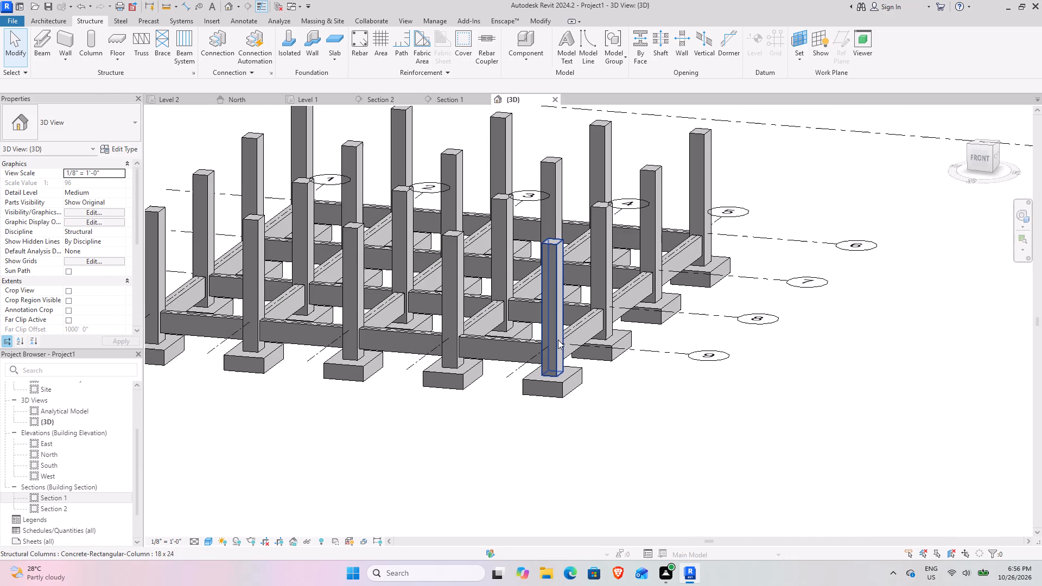
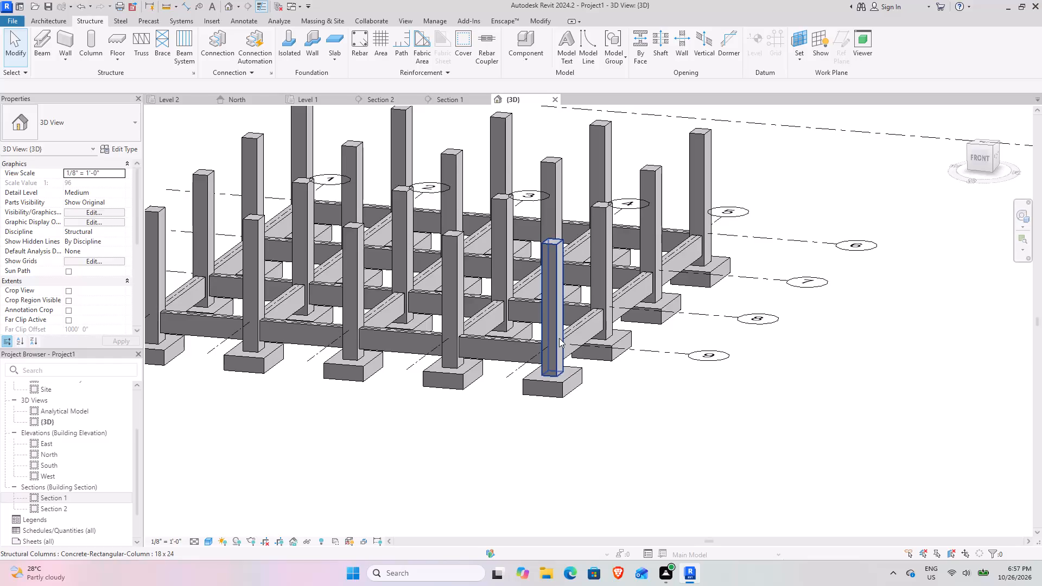
Examine the columns, beams and isolated footings in the 3D view from several angles, including the 18 x 24 column at grids 4 and 7.
scroll(361, 367, "up", 6)
middle_click_drag(325, 315, 380, 302)
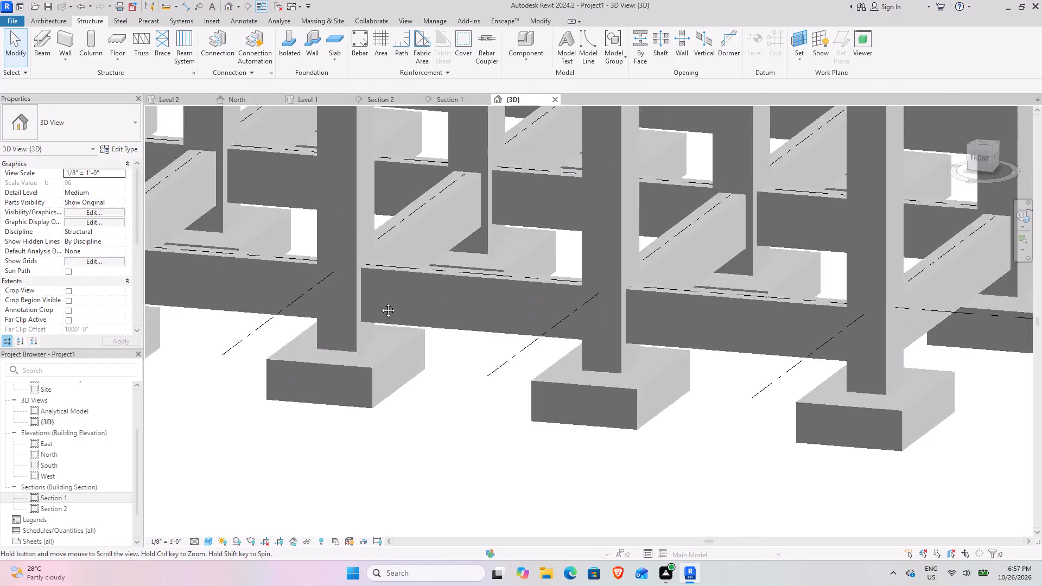
middle_click_drag(380, 302, 548, 347)
middle_click_drag(319, 310, 525, 177)
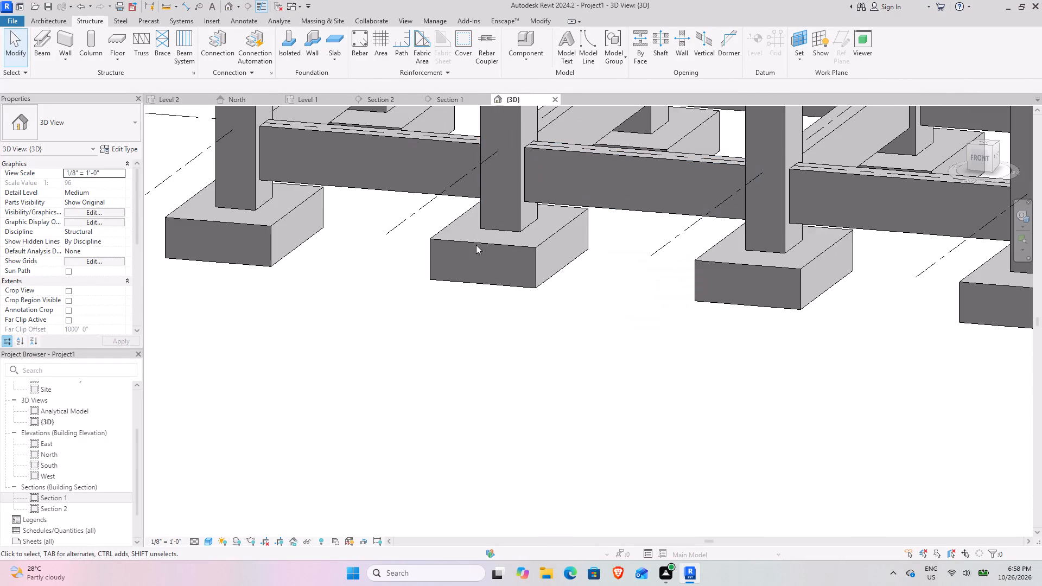
middle_click_drag(536, 251, 604, 329)
scroll(506, 297, "down", 4)
middle_click_drag(373, 296, 507, 193)
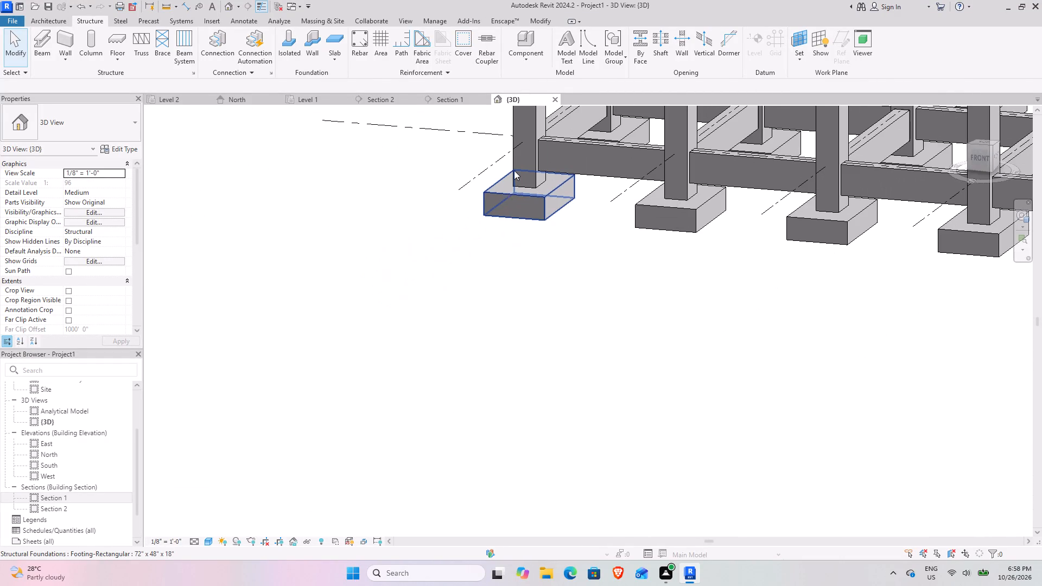
scroll(626, 194, "down", 5)
scroll(865, 187, "up", 1)
middle_click_drag(865, 187, 734, 353)
middle_click_drag(814, 252, 735, 232)
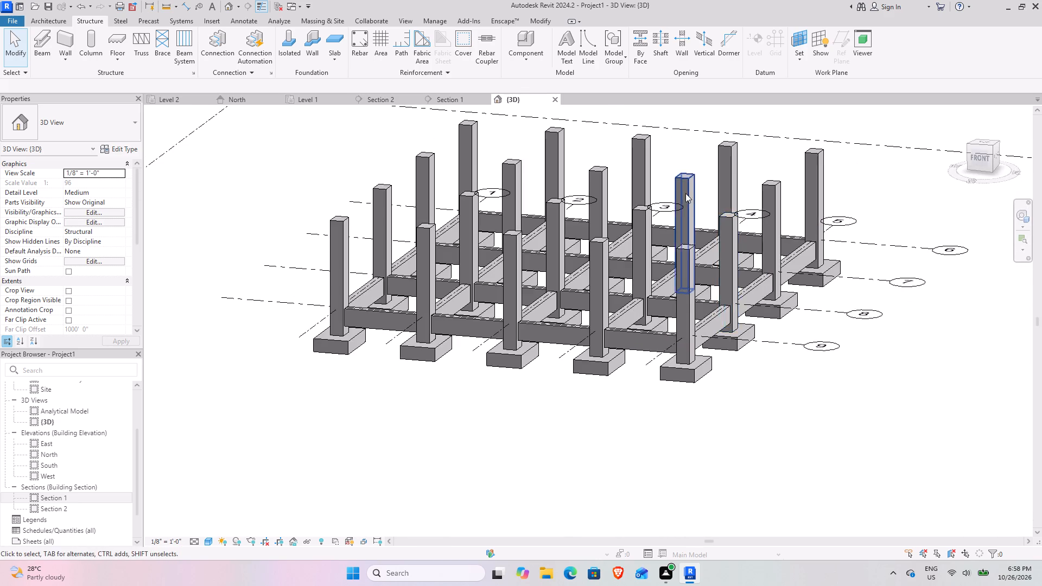
scroll(685, 193, "up", 5)
left_click(688, 176)
scroll(689, 176, "down", 5)
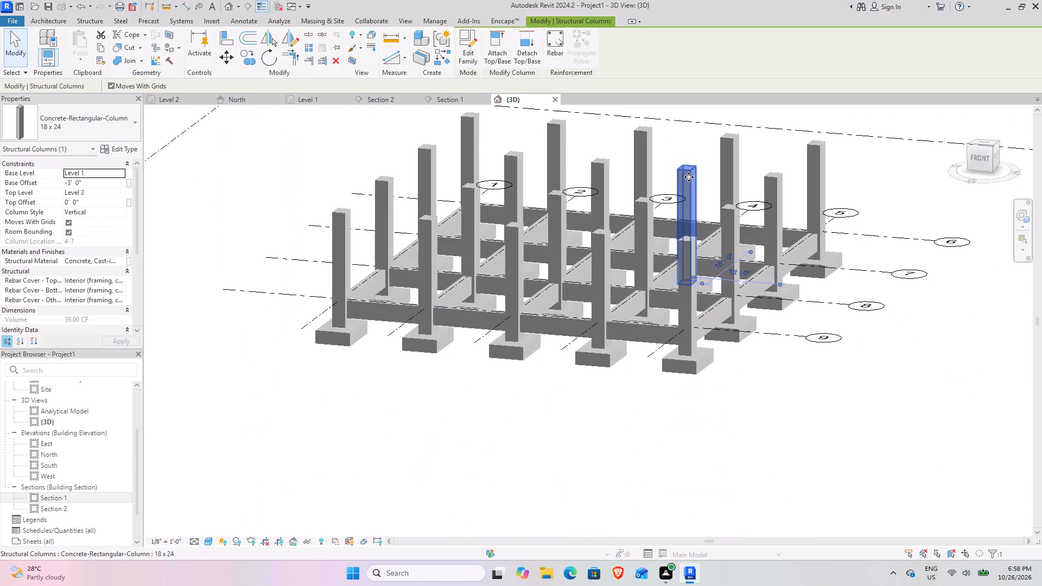
middle_click_drag(730, 237, 602, 311, "shift")
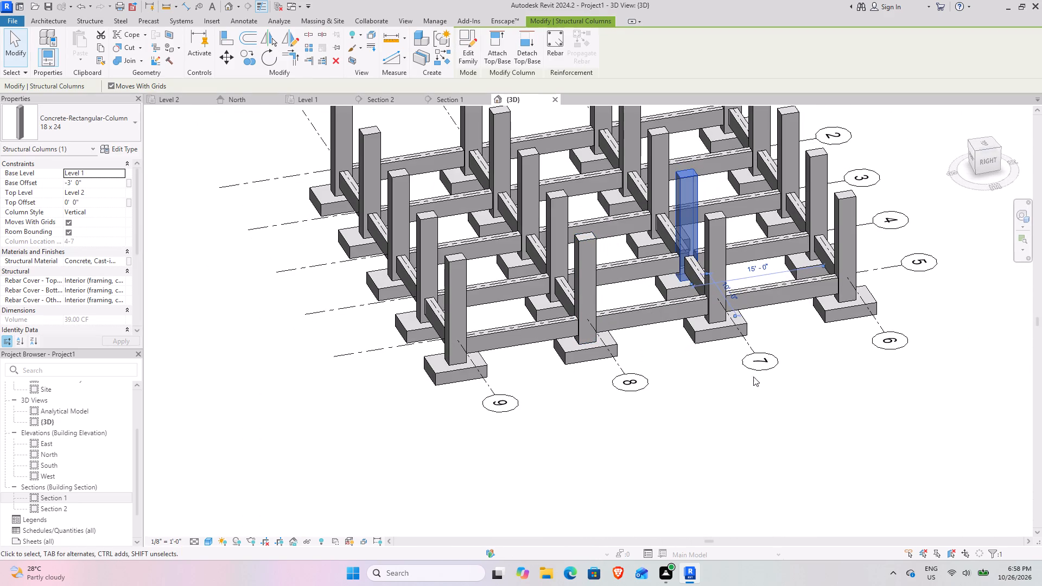
left_click_drag(708, 375, 707, 367)
scroll(575, 212, "up", 6)
middle_click_drag(525, 319, 605, 208, "shift")
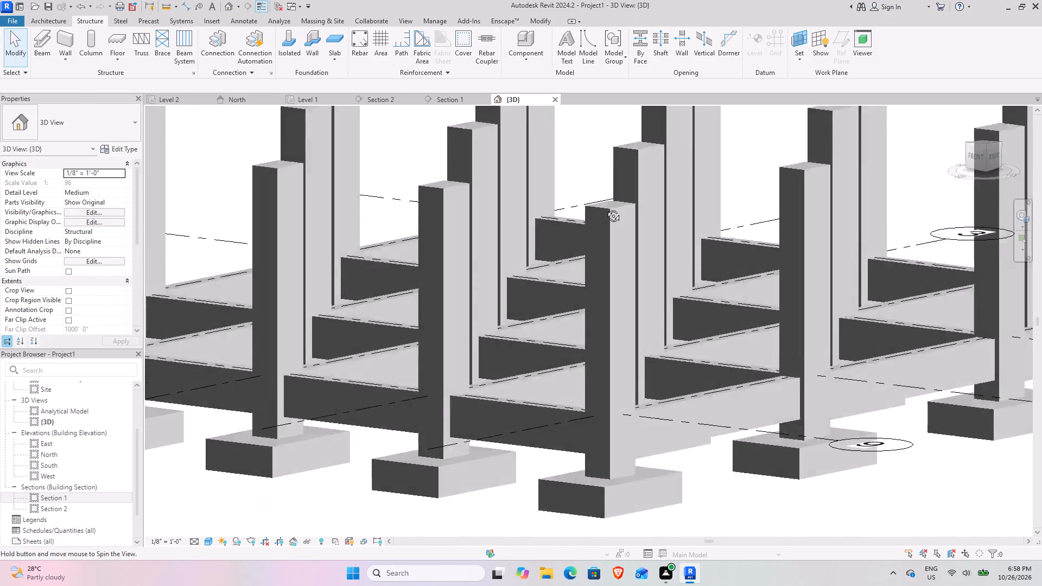
middle_click_drag(605, 208, 550, 262, "shift")
Review the type properties of the 12 x 24 beam on grid 5 between grids 8 and 9 without changing them.
left_click_drag(549, 478, 555, 478)
left_click(120, 152)
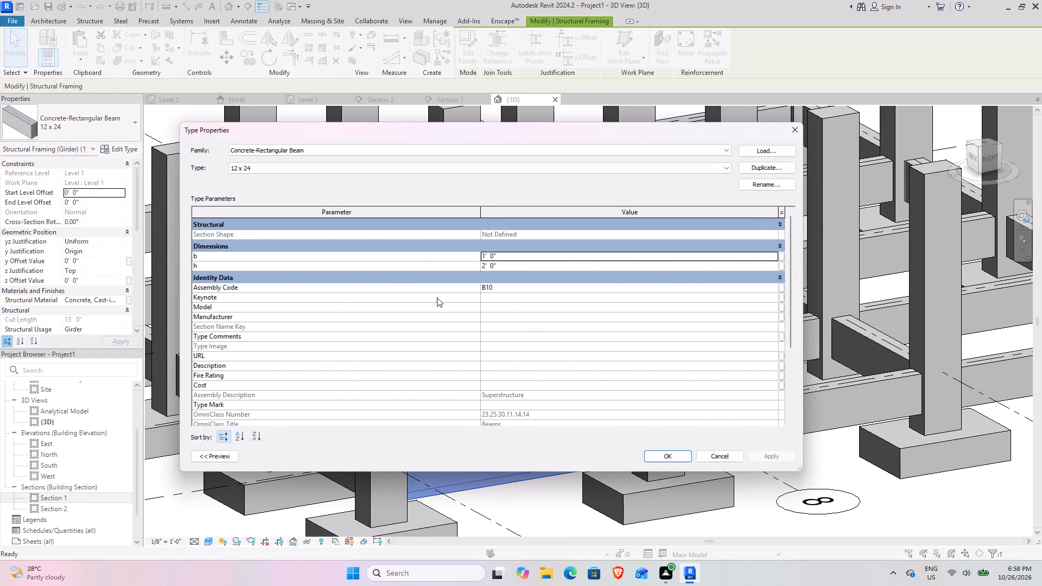
left_click(719, 469)
left_click(717, 457)
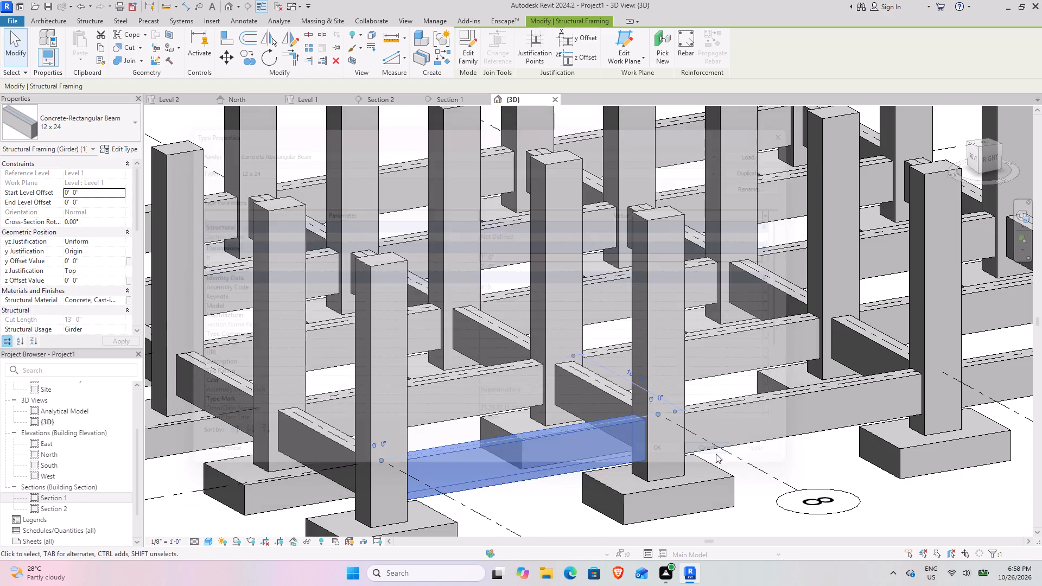
scroll(702, 444, "down", 6)
left_click(698, 494)
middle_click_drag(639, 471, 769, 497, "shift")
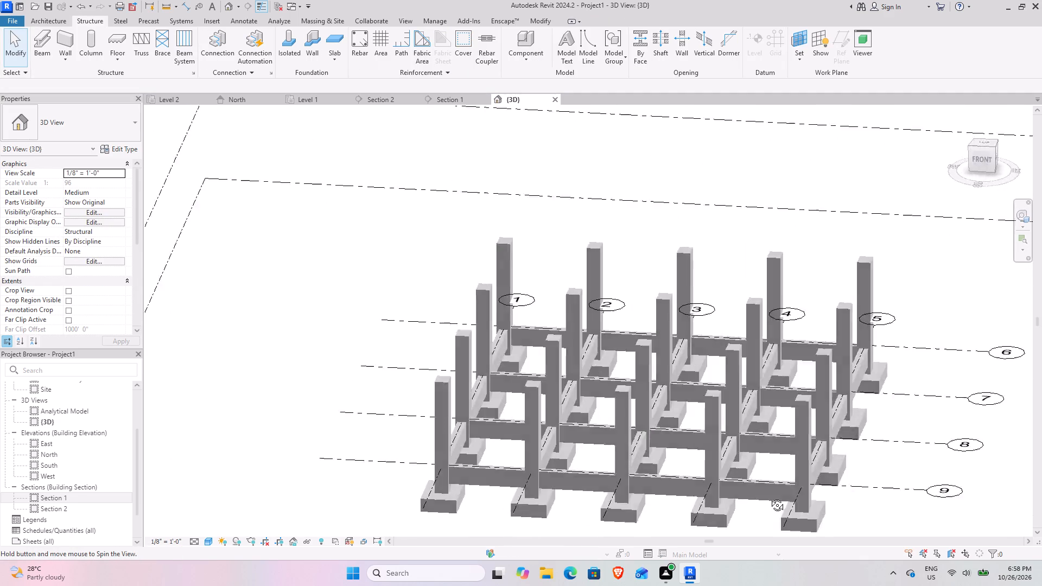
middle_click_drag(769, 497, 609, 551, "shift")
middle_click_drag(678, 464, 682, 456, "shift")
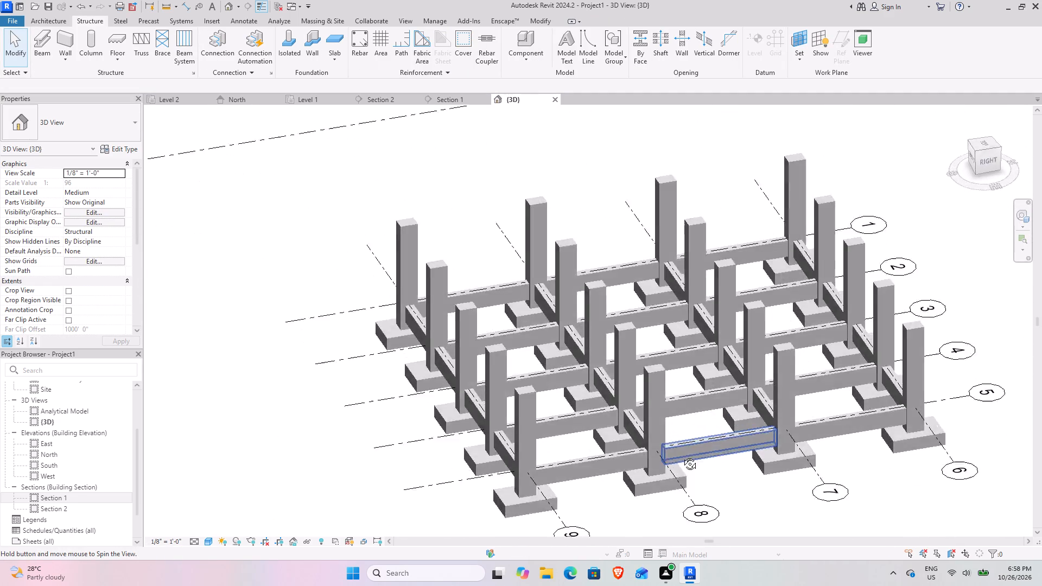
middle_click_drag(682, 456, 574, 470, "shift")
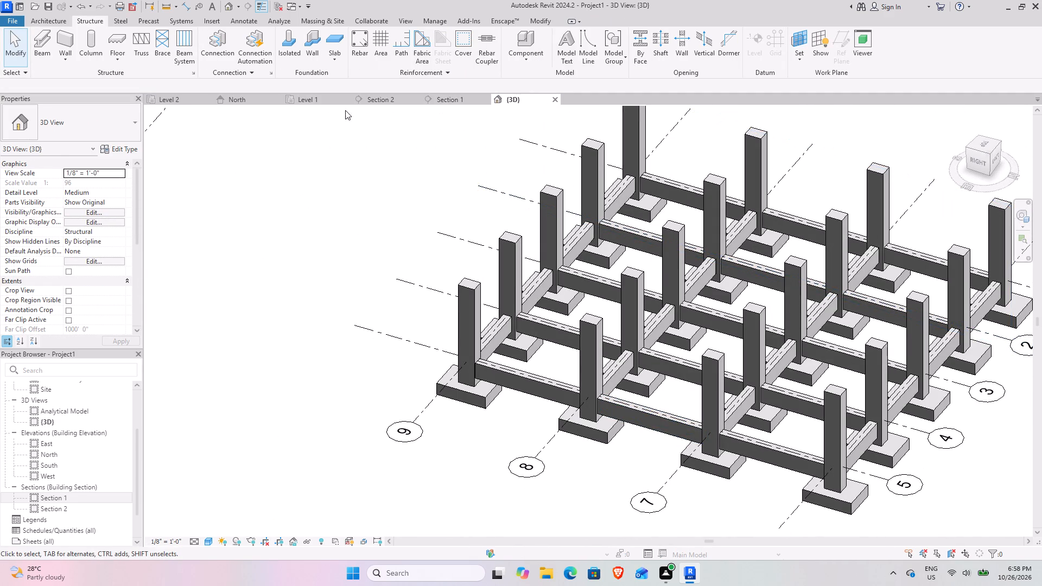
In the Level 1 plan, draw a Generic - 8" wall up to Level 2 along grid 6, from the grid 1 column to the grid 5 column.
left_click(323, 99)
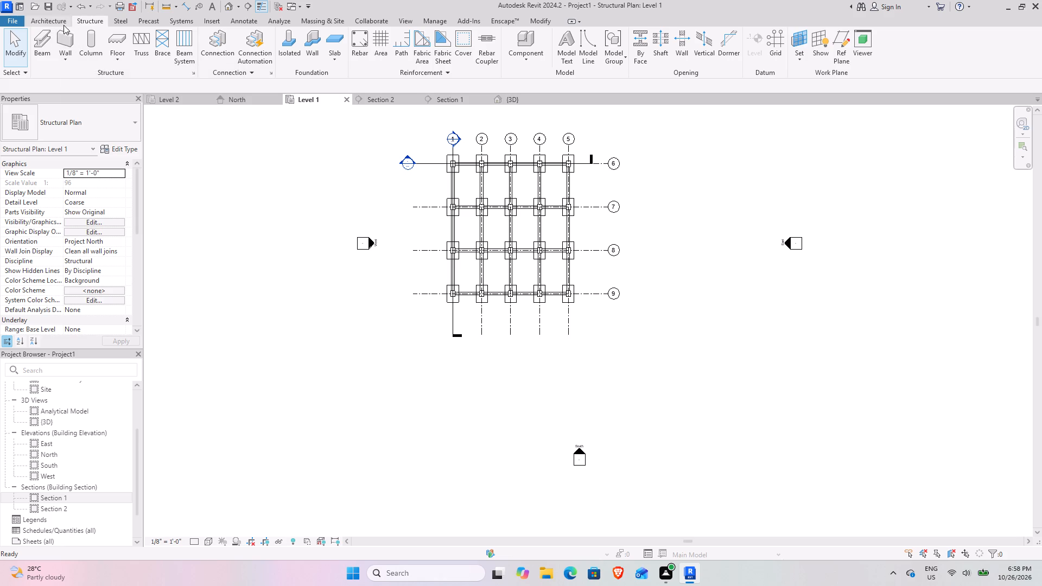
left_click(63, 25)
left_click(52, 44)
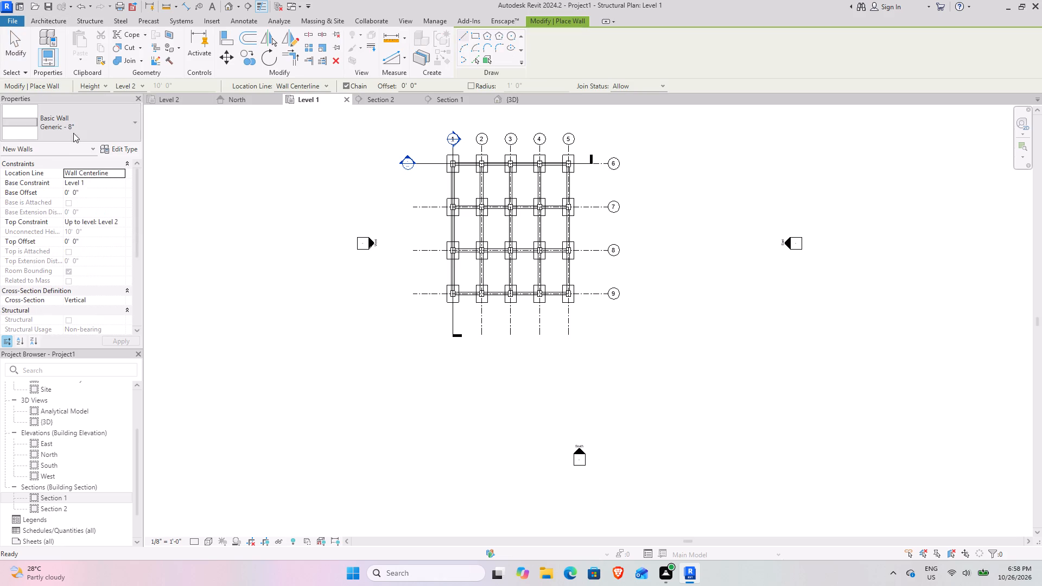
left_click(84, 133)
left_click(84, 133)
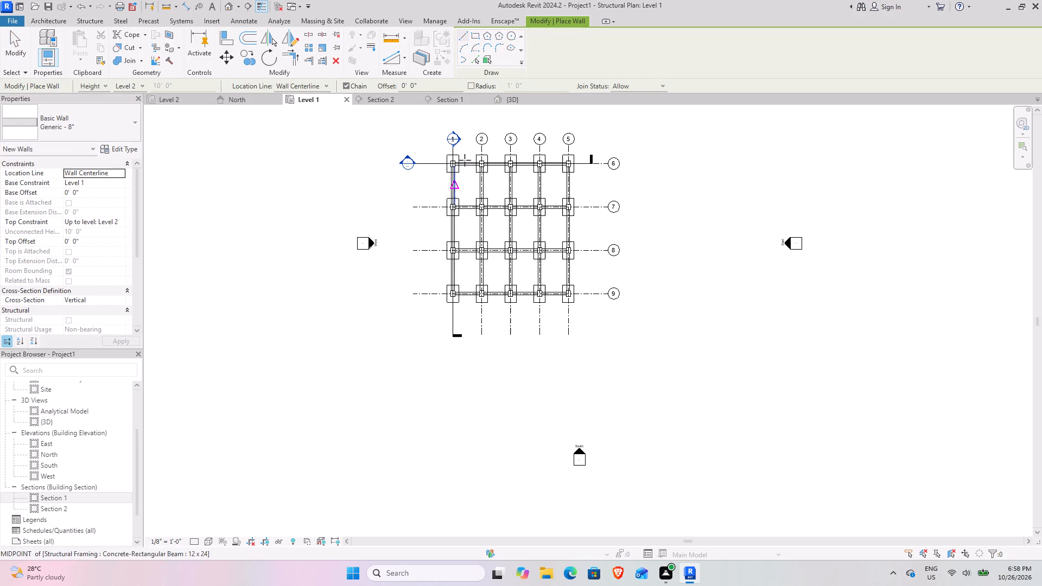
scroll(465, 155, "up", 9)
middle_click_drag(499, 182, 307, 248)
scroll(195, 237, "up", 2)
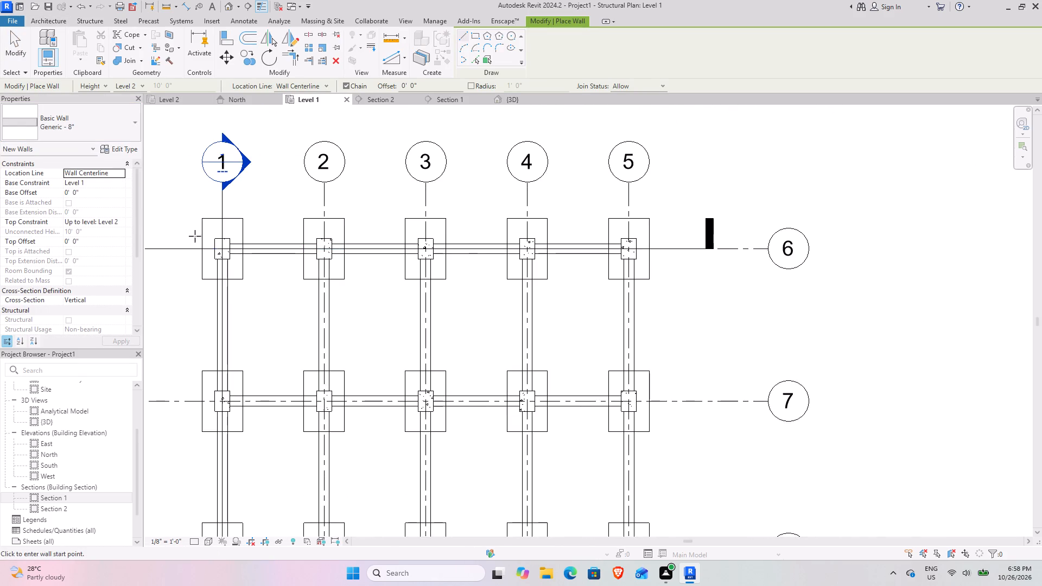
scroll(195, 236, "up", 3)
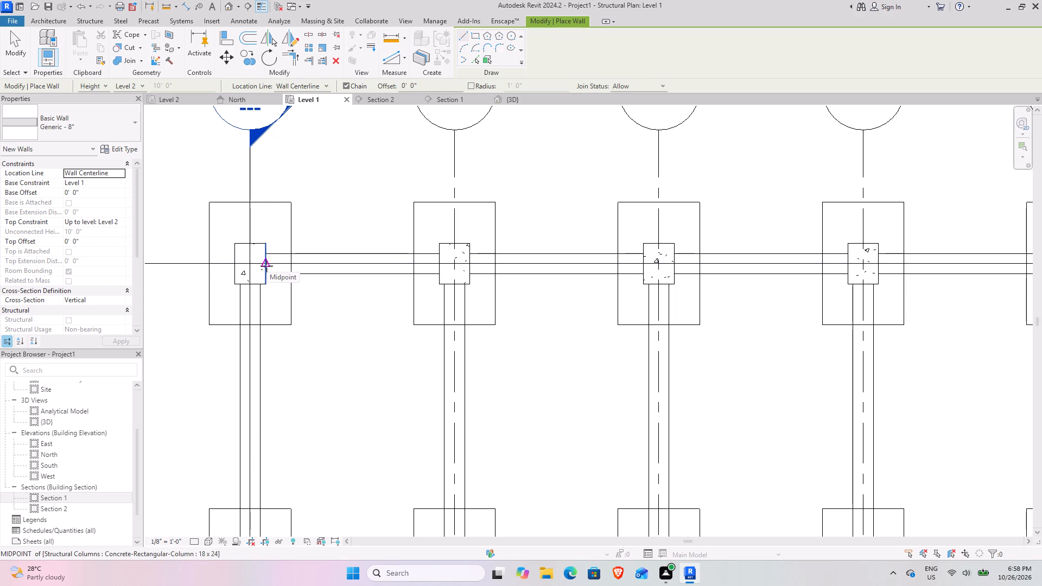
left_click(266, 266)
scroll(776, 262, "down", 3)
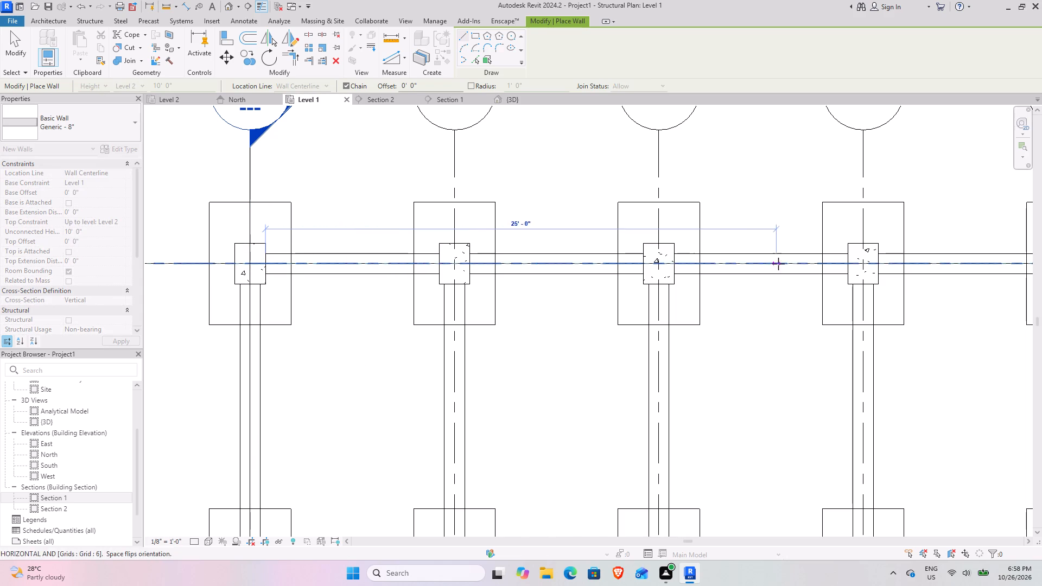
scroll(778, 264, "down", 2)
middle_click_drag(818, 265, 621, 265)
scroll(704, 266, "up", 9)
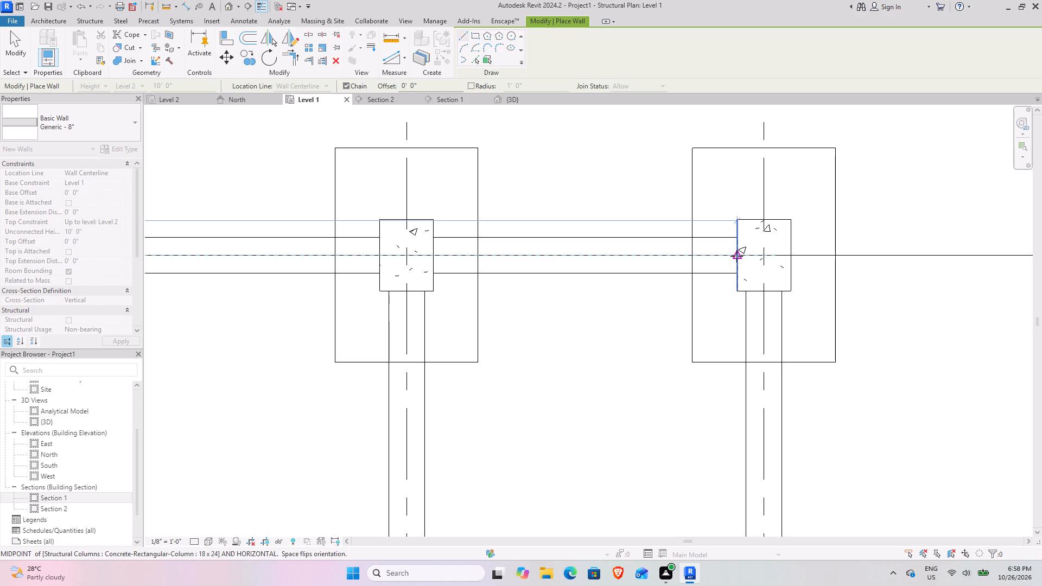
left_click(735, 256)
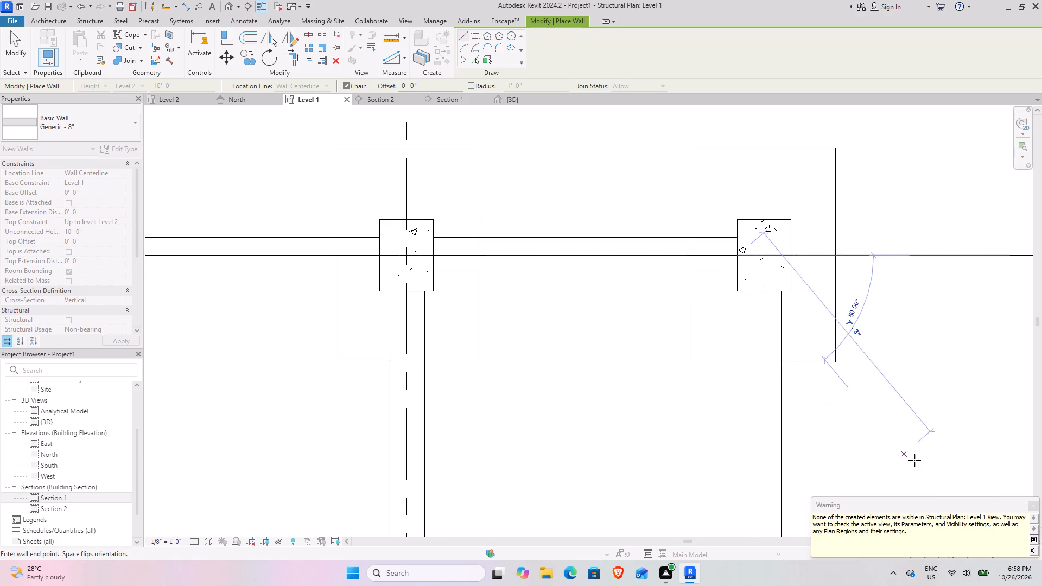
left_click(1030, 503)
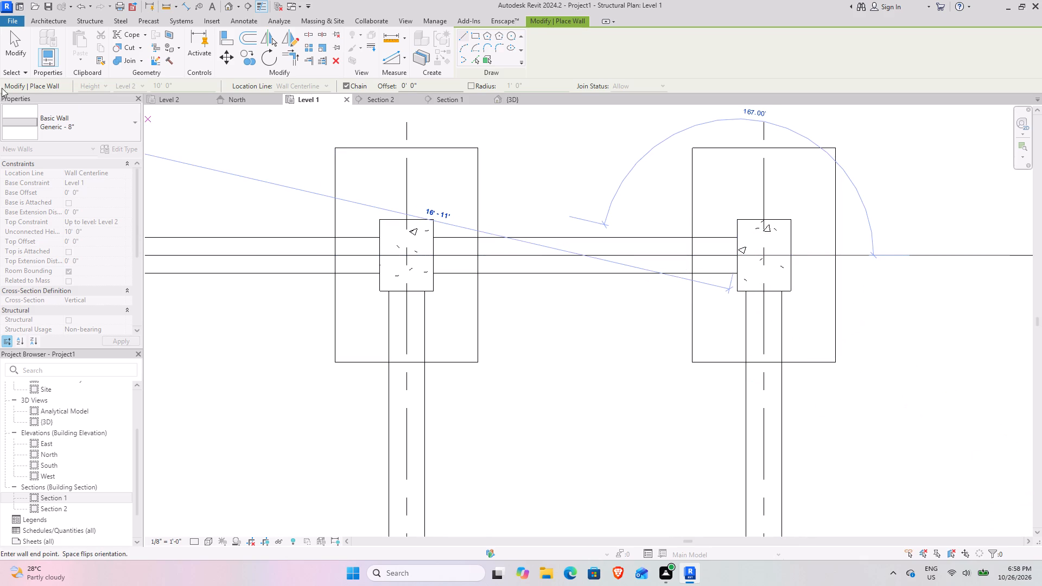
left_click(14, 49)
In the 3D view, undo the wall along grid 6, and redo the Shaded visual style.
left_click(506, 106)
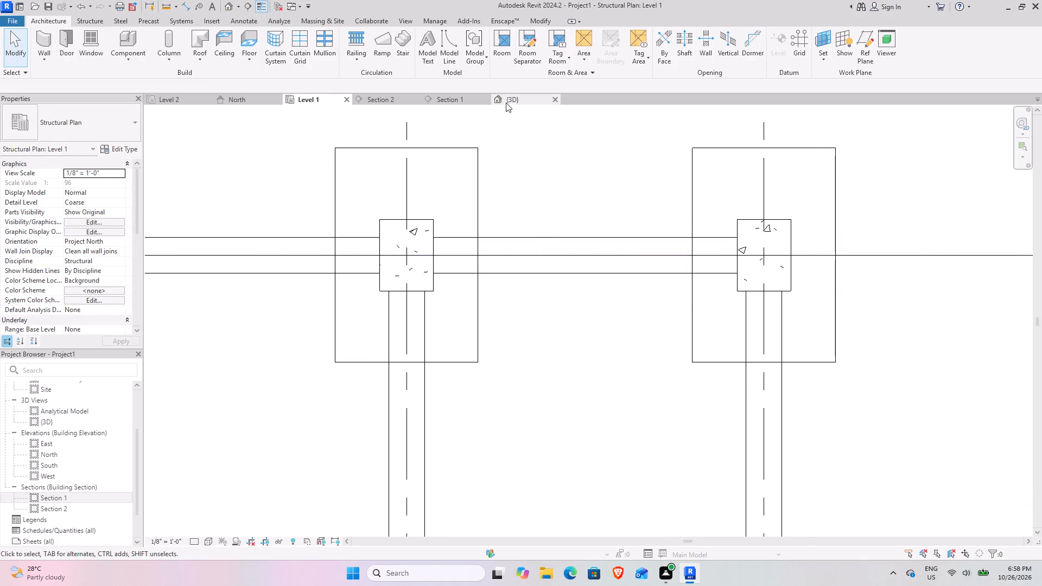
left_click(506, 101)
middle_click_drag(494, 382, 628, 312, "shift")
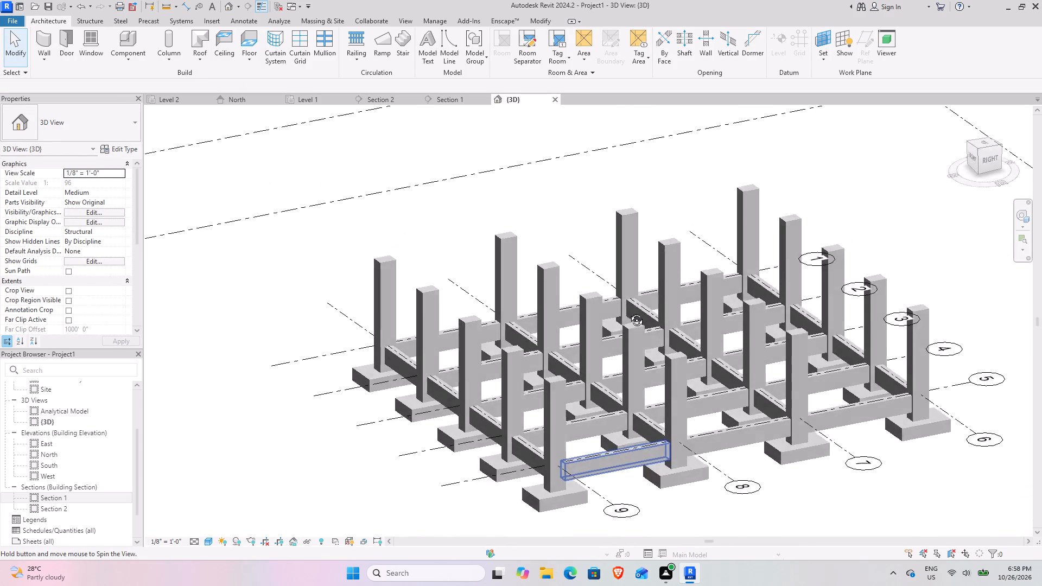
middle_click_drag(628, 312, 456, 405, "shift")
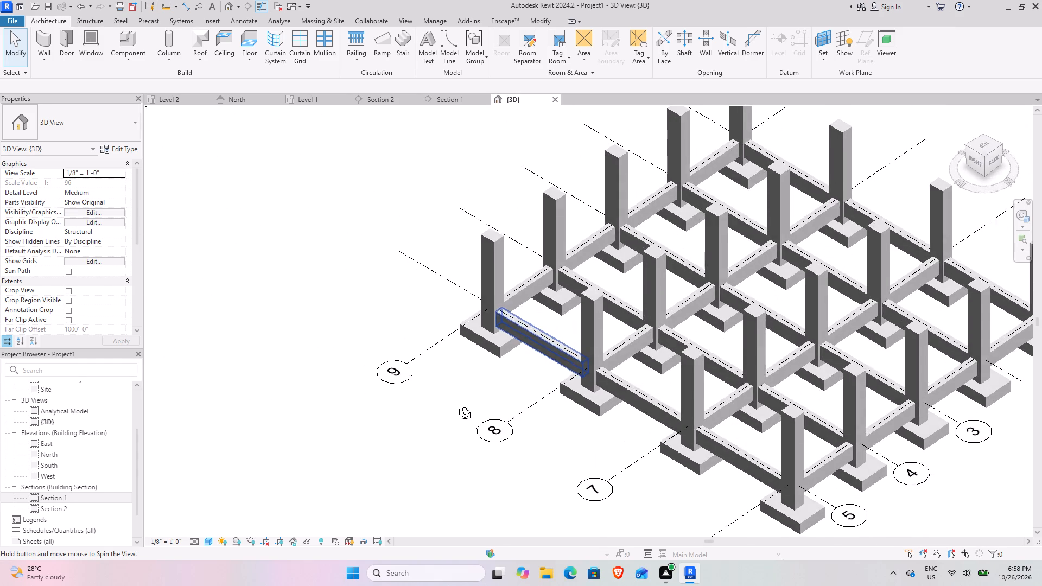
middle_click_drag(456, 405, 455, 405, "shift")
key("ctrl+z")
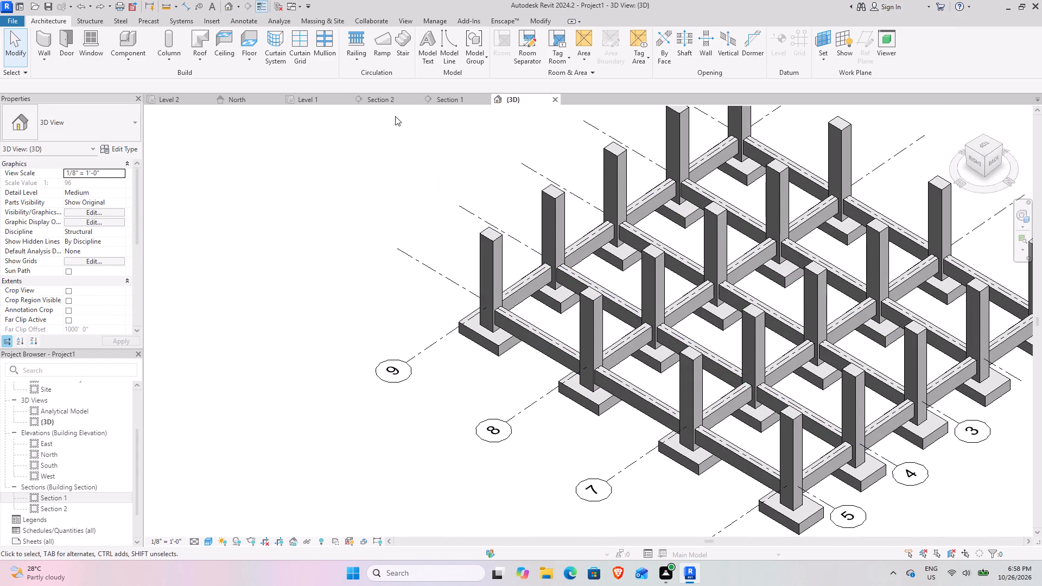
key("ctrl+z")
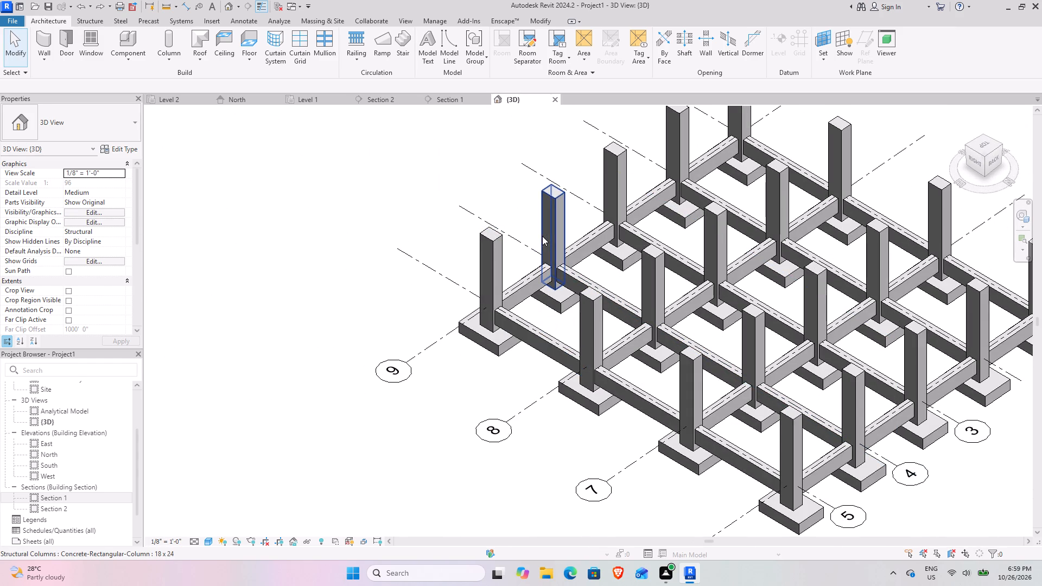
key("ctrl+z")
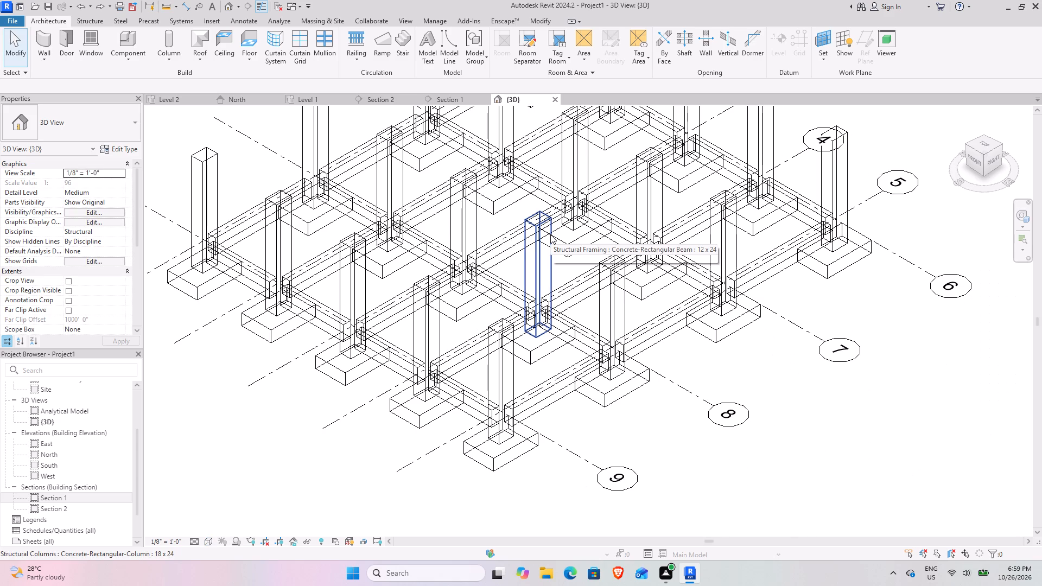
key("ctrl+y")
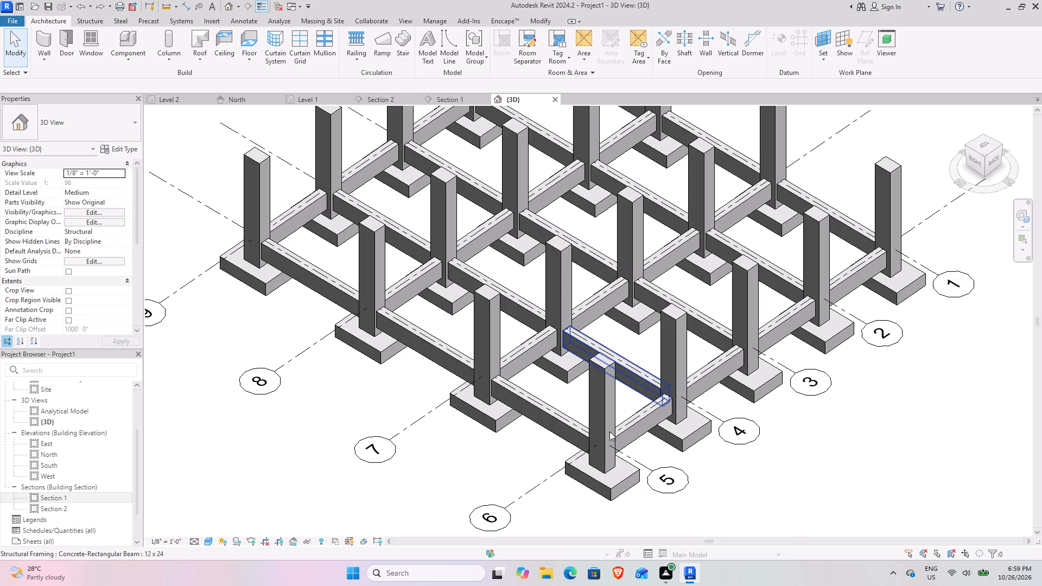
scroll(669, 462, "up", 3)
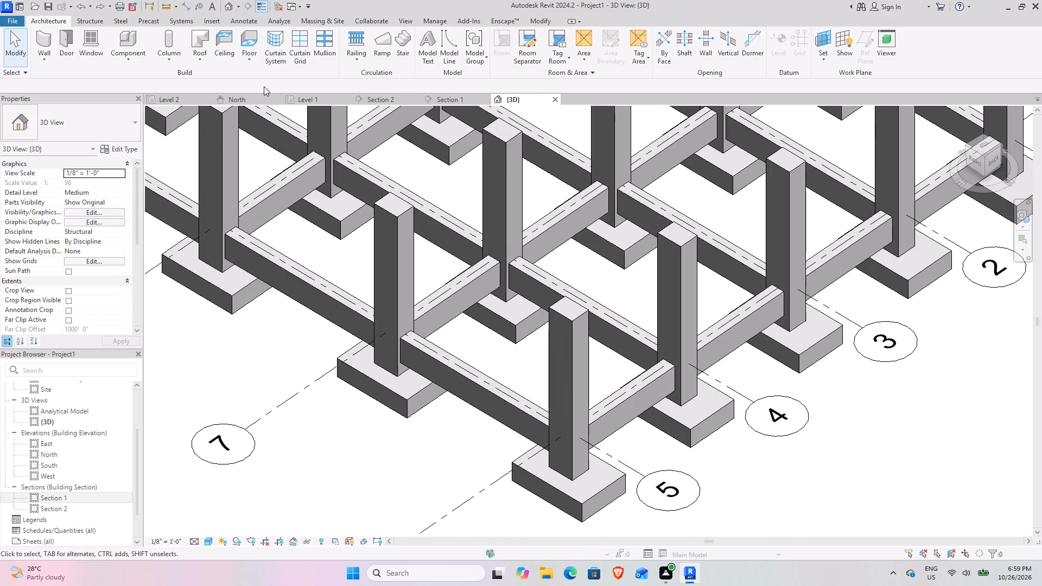
Return to the Level 1 structural plan.
left_click(320, 102)
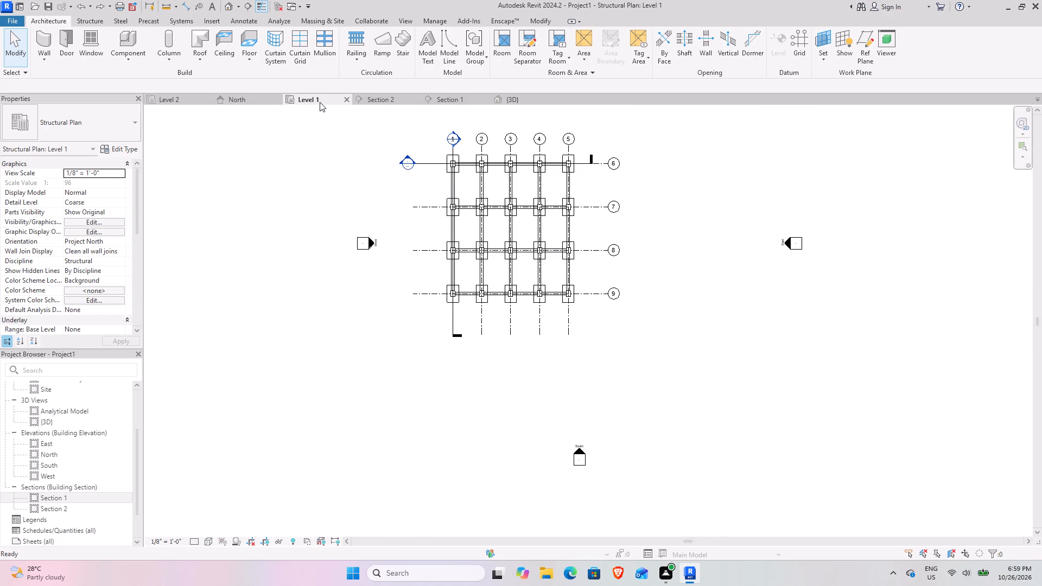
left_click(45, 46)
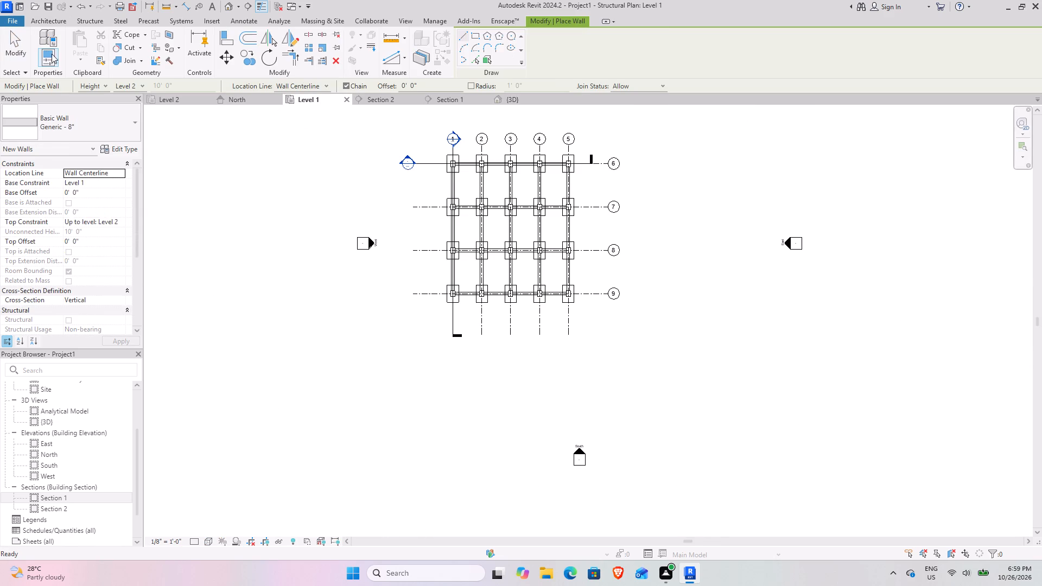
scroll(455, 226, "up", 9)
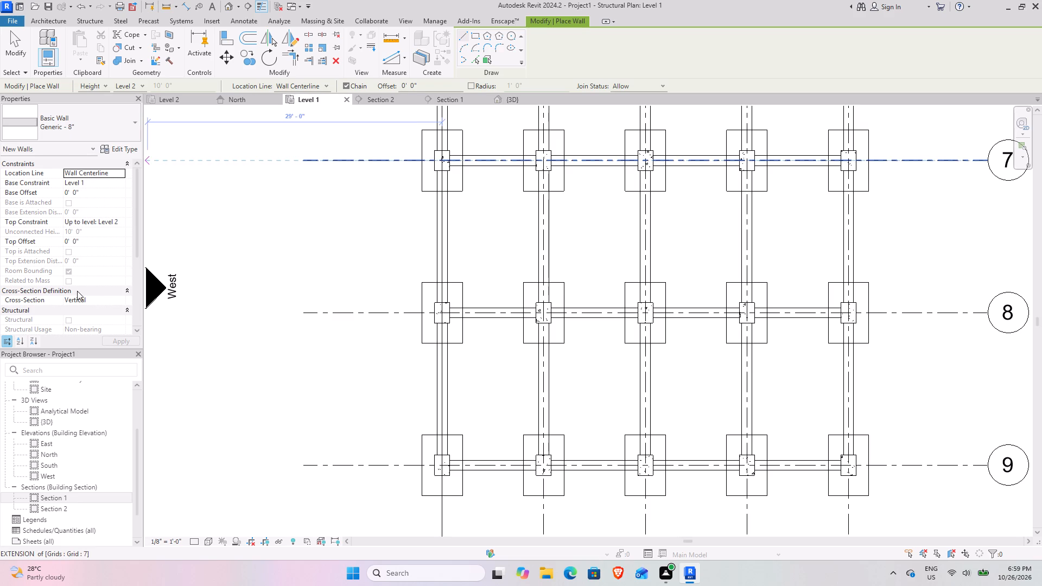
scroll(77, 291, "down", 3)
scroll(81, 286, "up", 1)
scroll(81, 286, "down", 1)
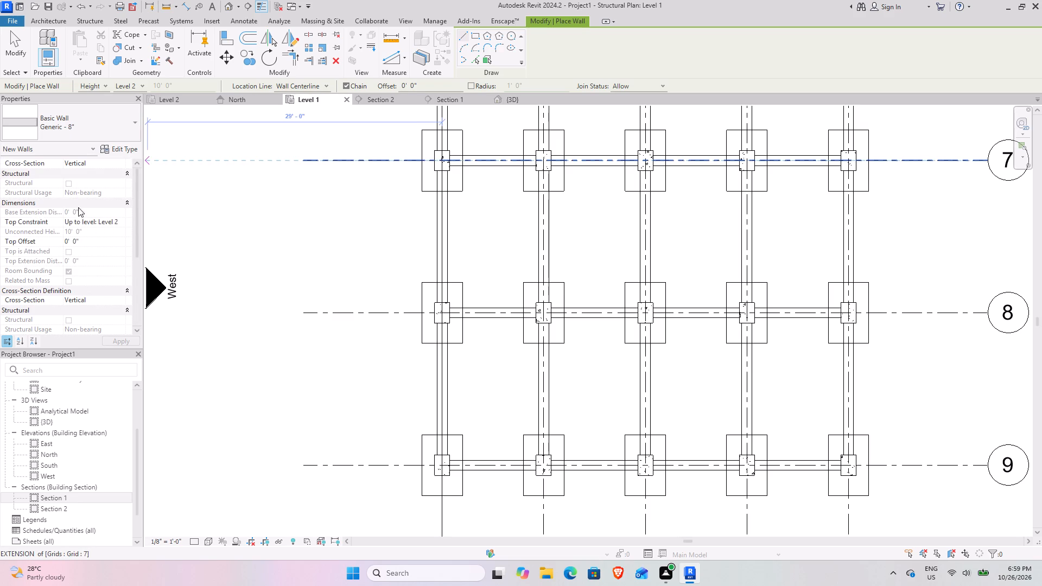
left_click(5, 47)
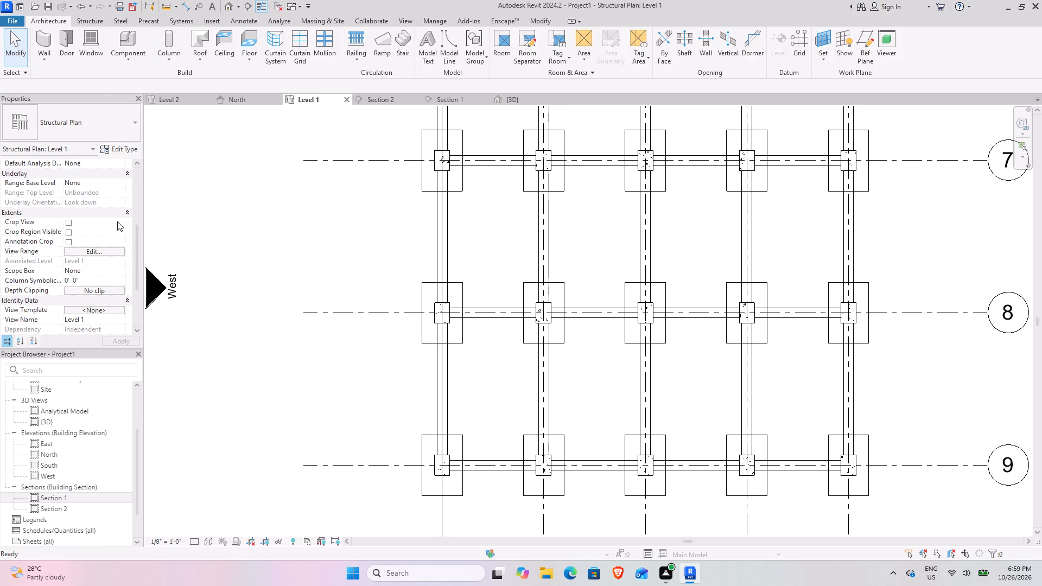
Draw a Generic - 8" wall up to Level 2 along grid 7, 8'-6" between the grid 1 and grid 2 columns, and check it in 3D.
left_click(48, 46)
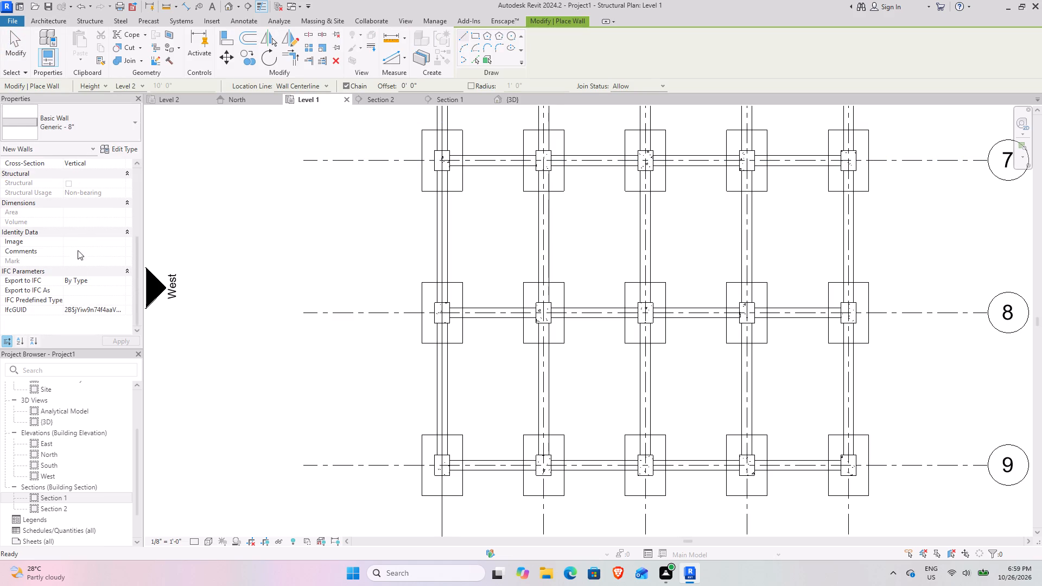
scroll(68, 190, "up", 2)
scroll(68, 190, "down", 1)
scroll(68, 190, "up", 2)
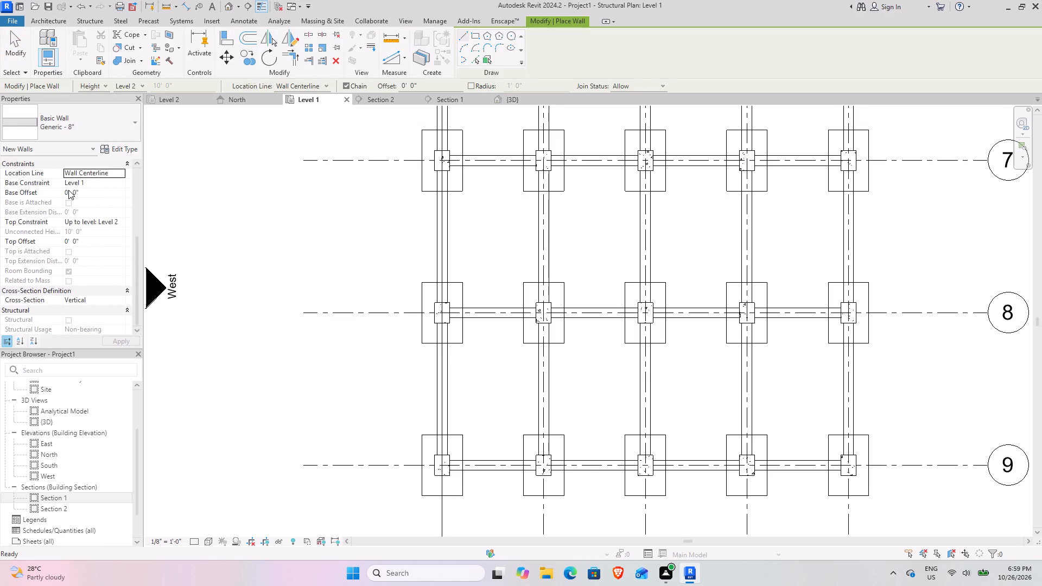
scroll(68, 190, "up", 2)
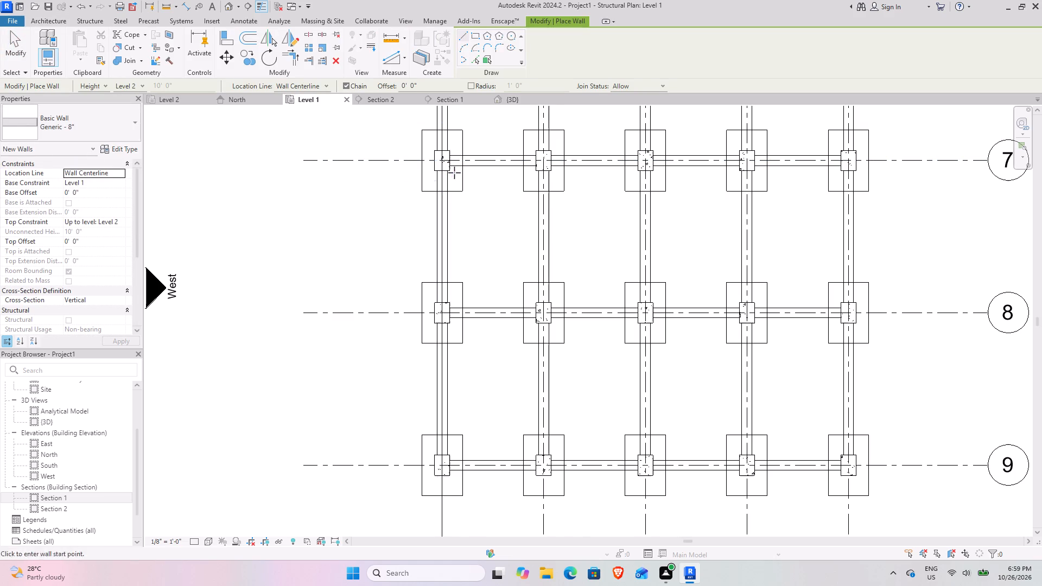
scroll(455, 156, "up", 9)
left_click(435, 173)
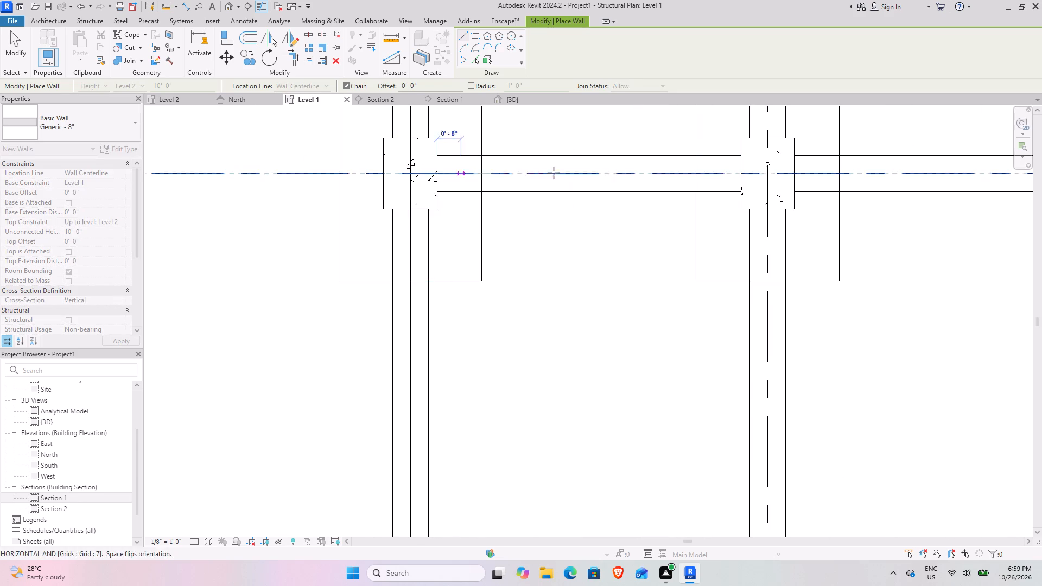
left_click(738, 173)
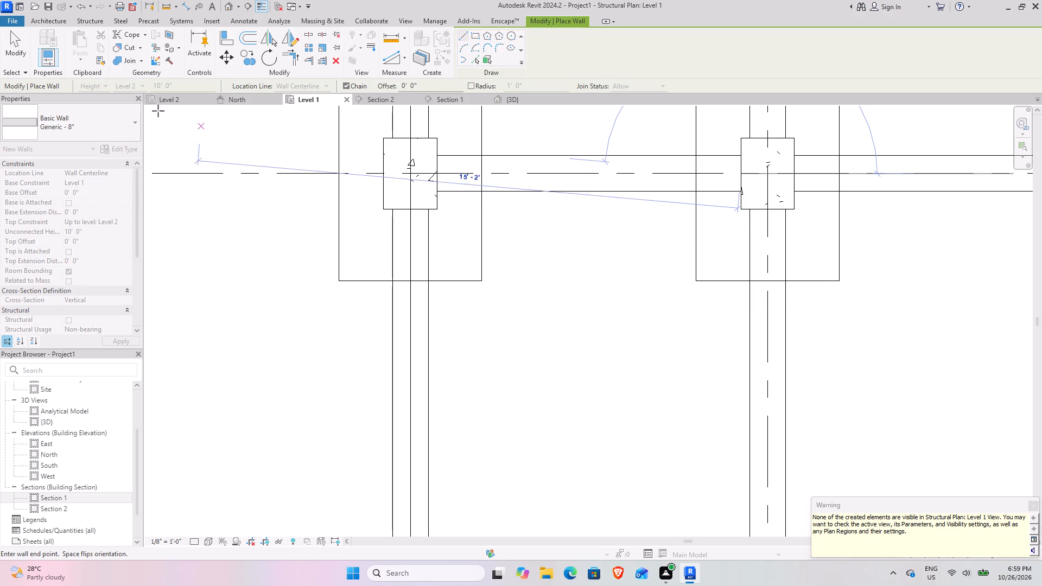
left_click(22, 40)
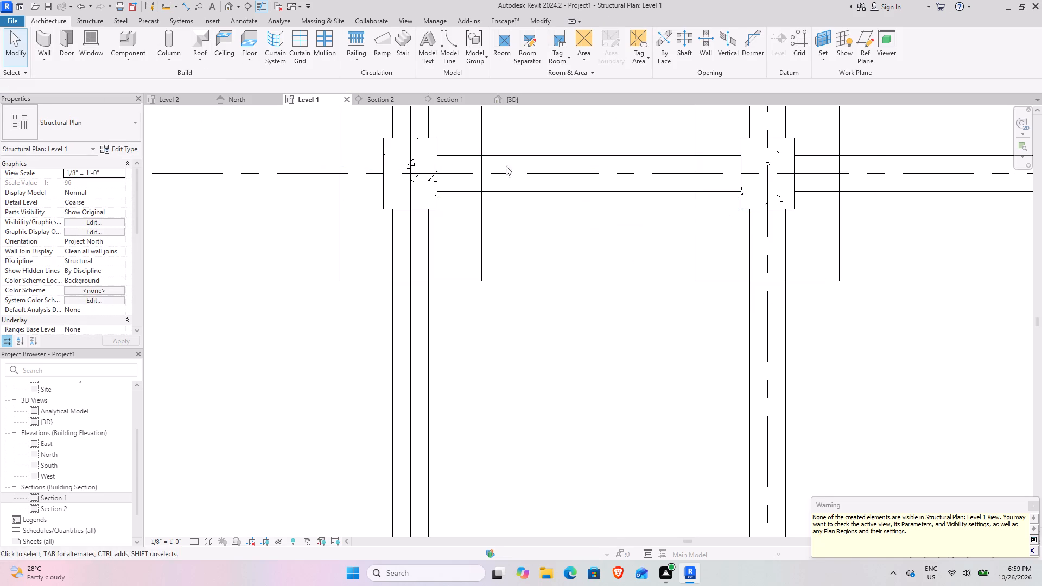
left_click(522, 98)
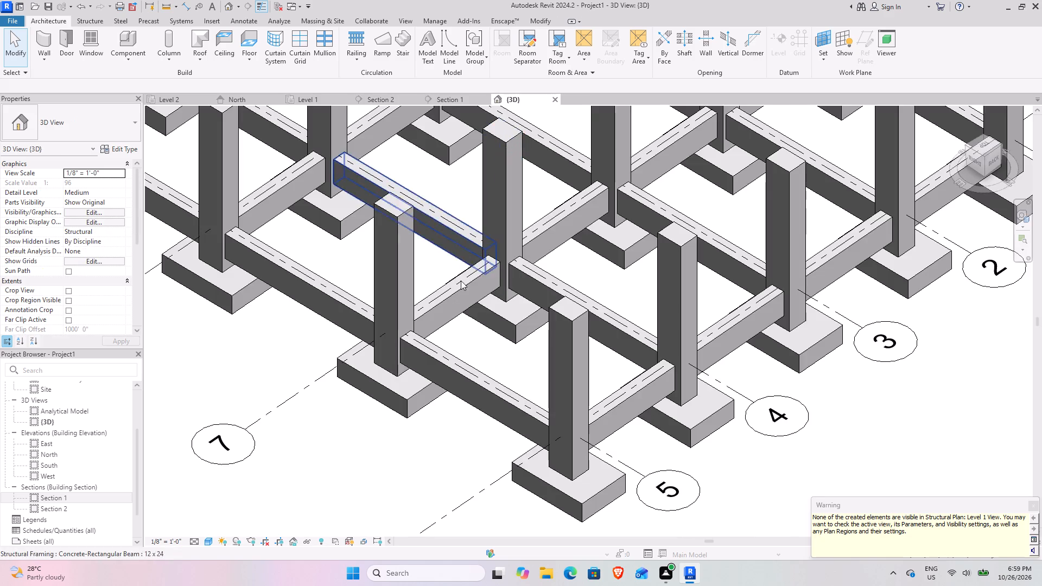
scroll(494, 319, "down", 5)
middle_click_drag(401, 233, 490, 290)
scroll(842, 245, "up", 5)
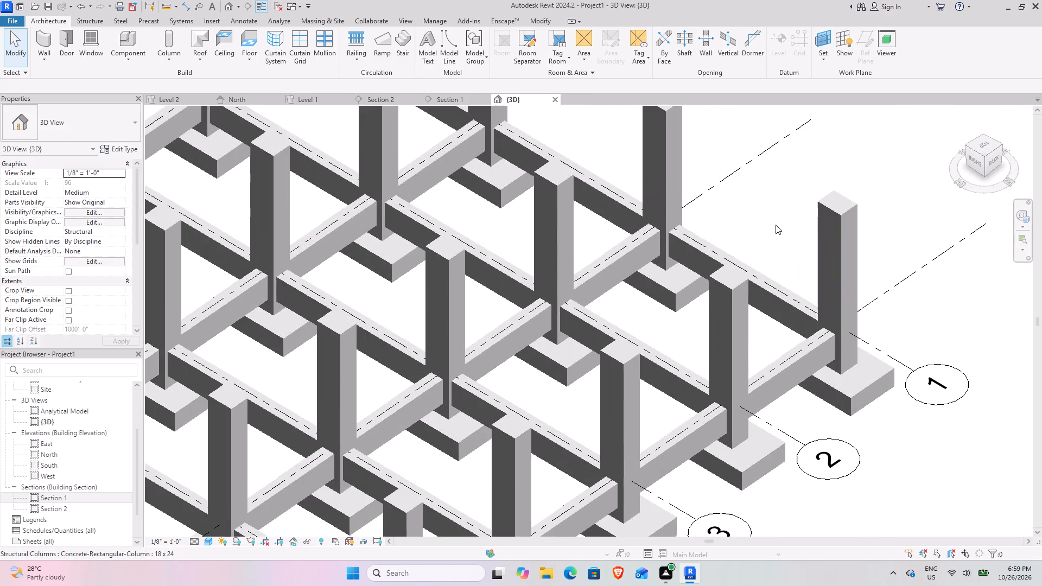
Start a structural Generic - 8" wall in the Level 1 plan near the grid 7 columns.
left_click(93, 24)
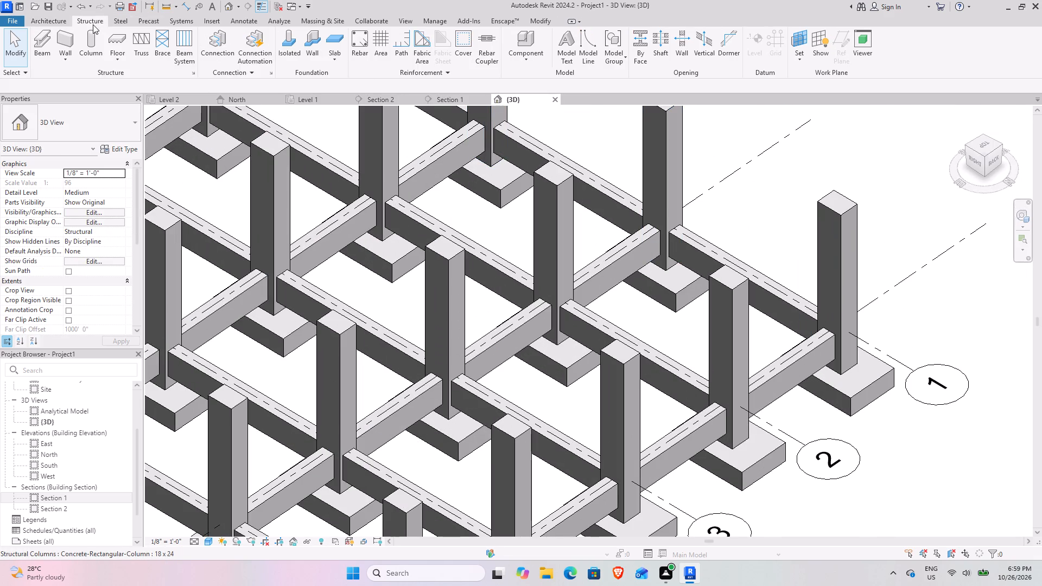
left_click(64, 37)
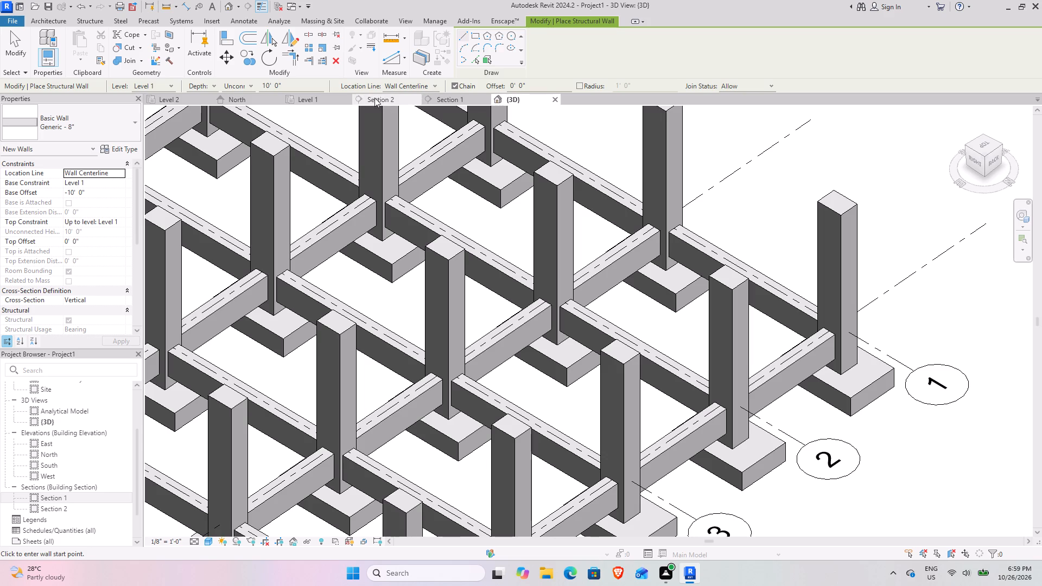
left_click(319, 100)
middle_click_drag(420, 180, 234, 273)
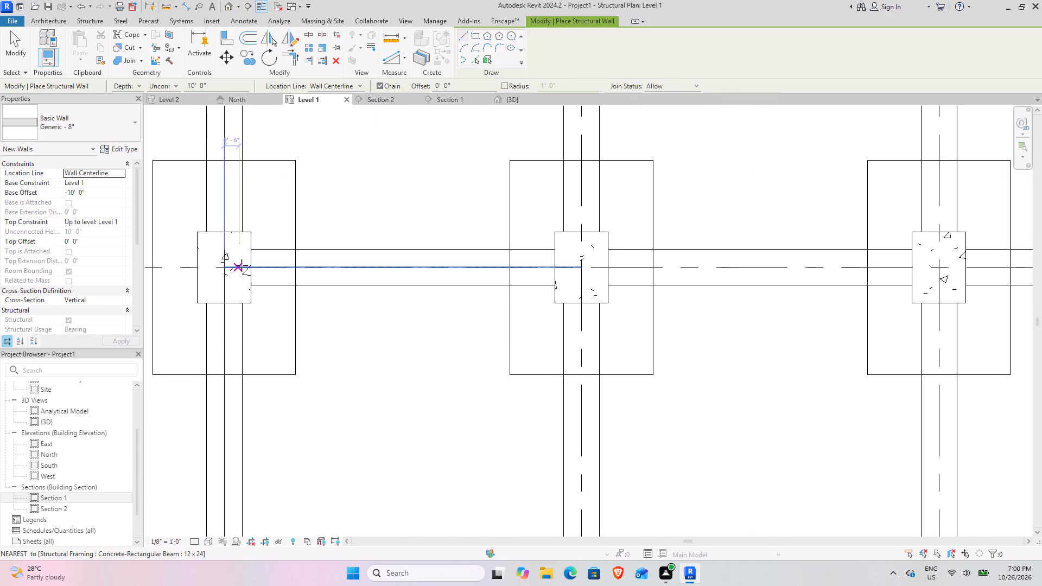
scroll(244, 262, "down", 5)
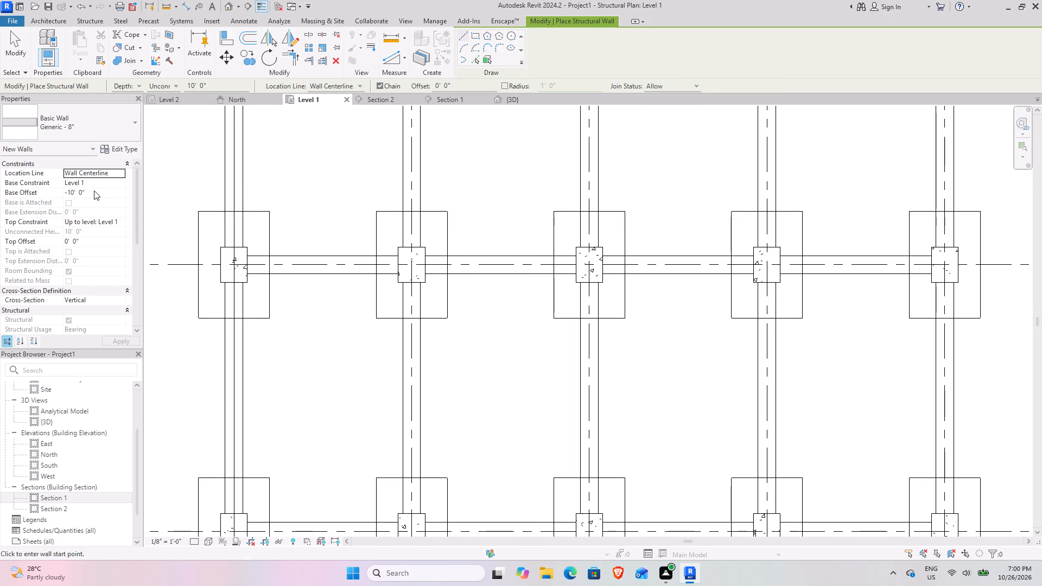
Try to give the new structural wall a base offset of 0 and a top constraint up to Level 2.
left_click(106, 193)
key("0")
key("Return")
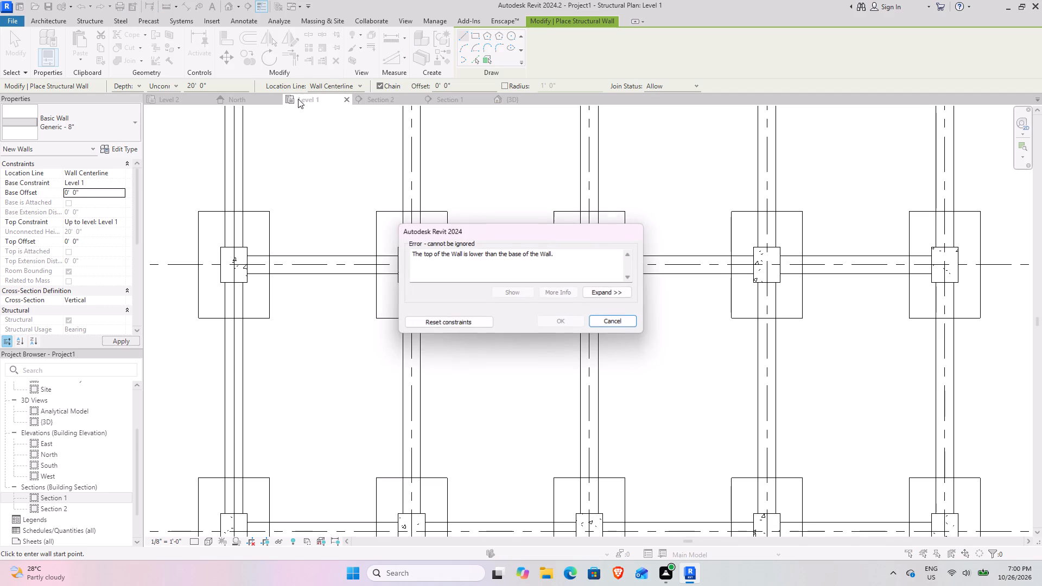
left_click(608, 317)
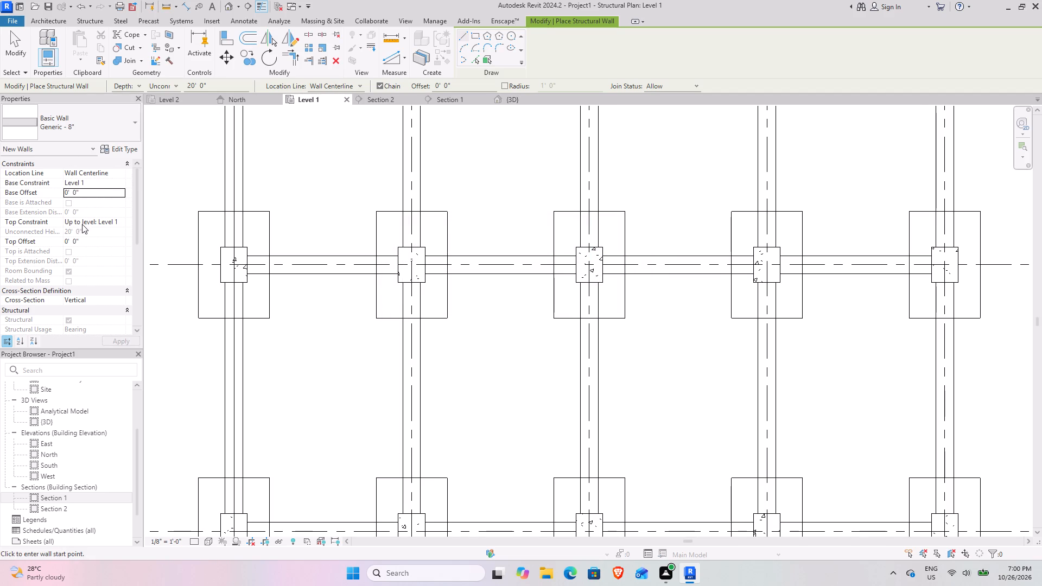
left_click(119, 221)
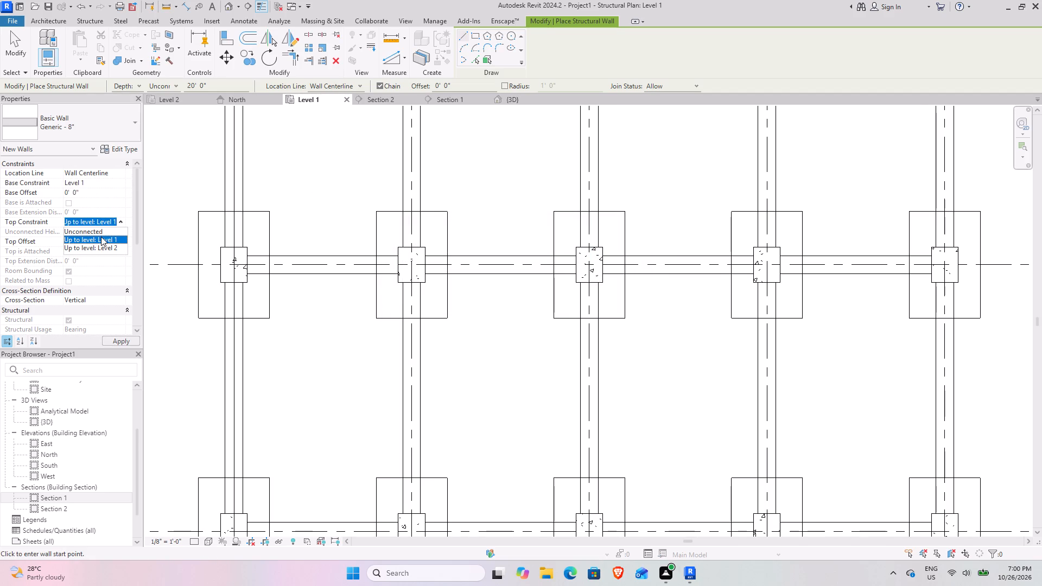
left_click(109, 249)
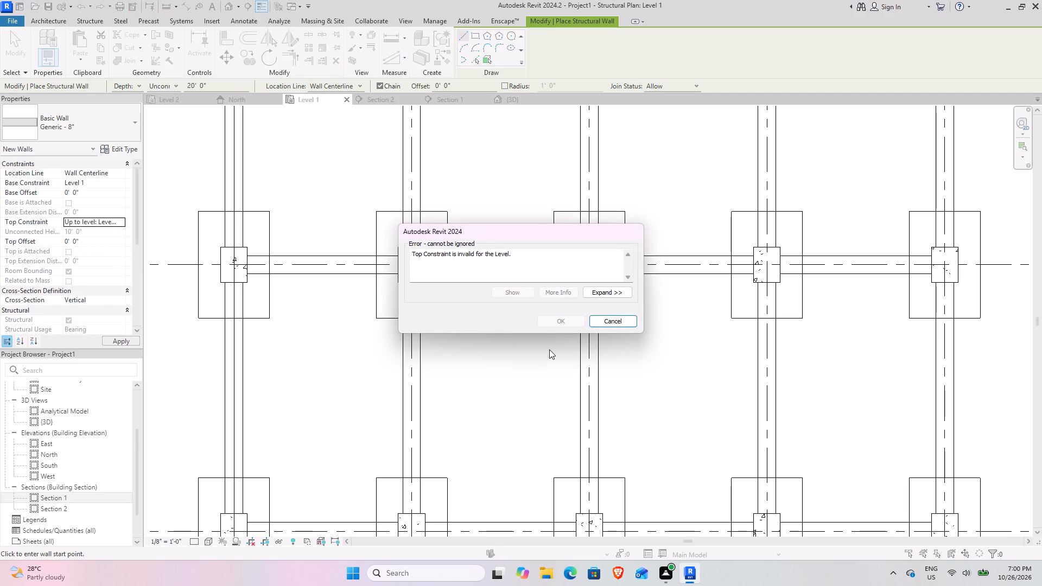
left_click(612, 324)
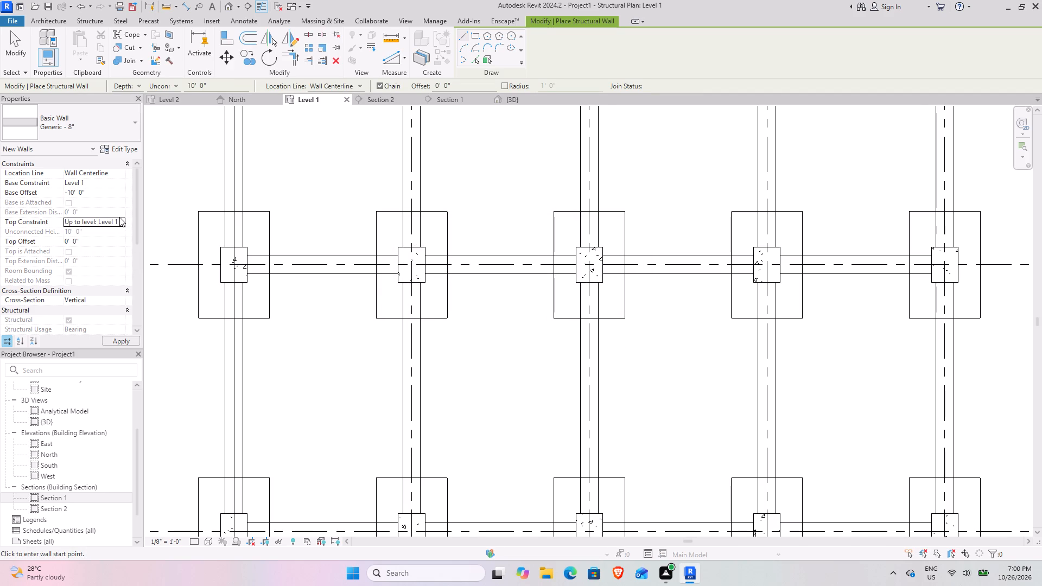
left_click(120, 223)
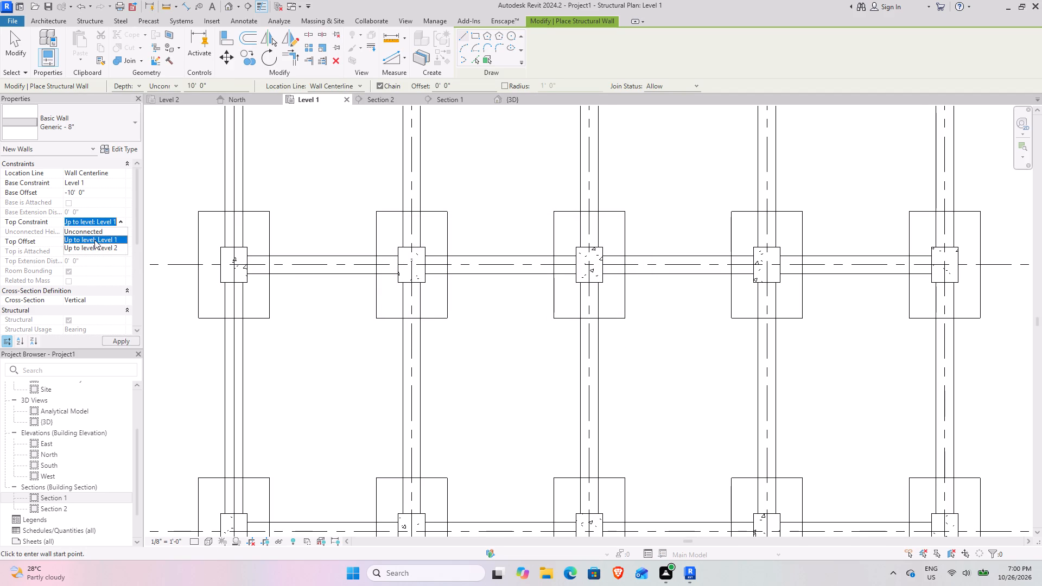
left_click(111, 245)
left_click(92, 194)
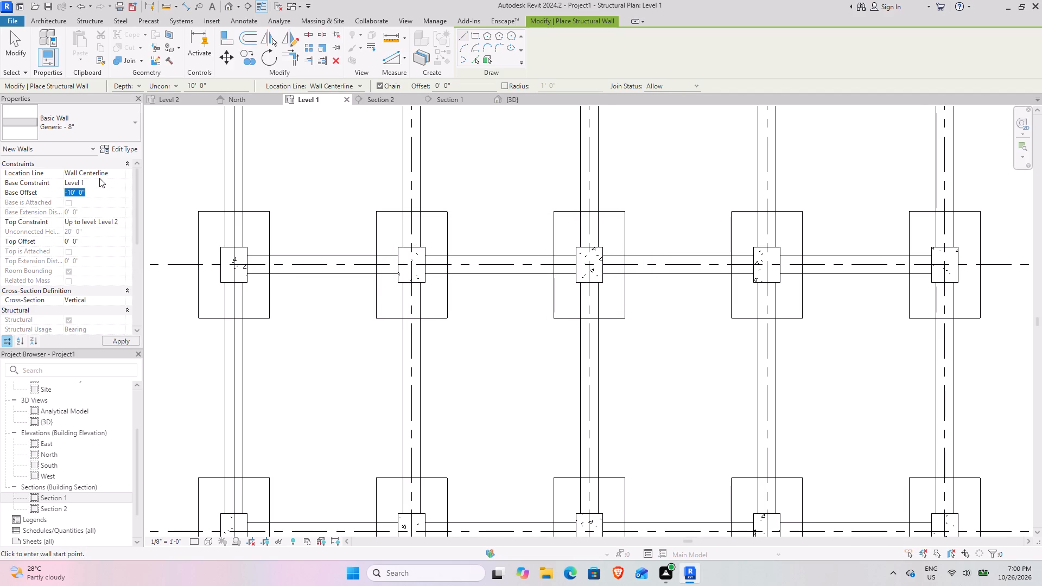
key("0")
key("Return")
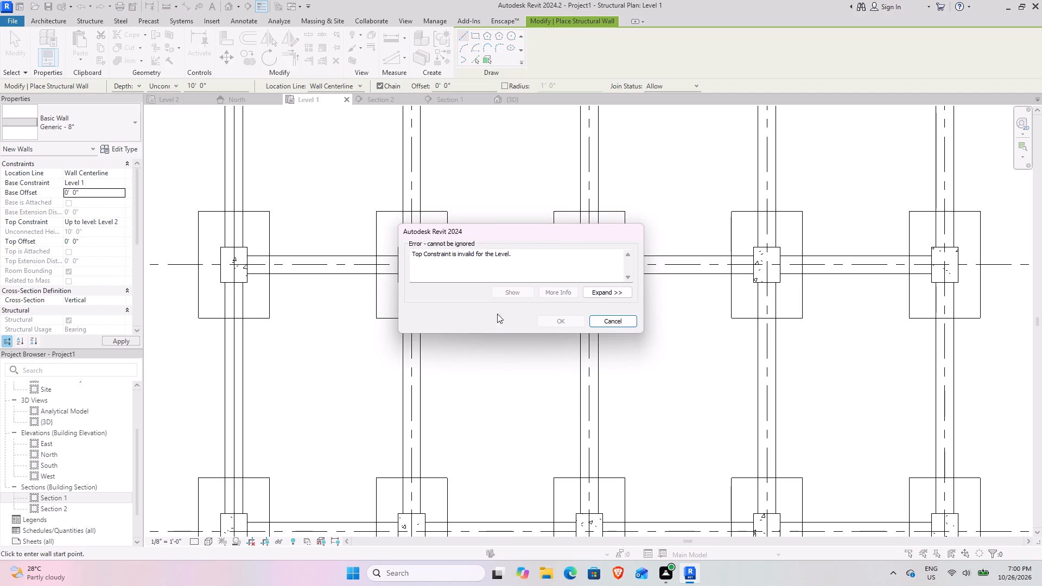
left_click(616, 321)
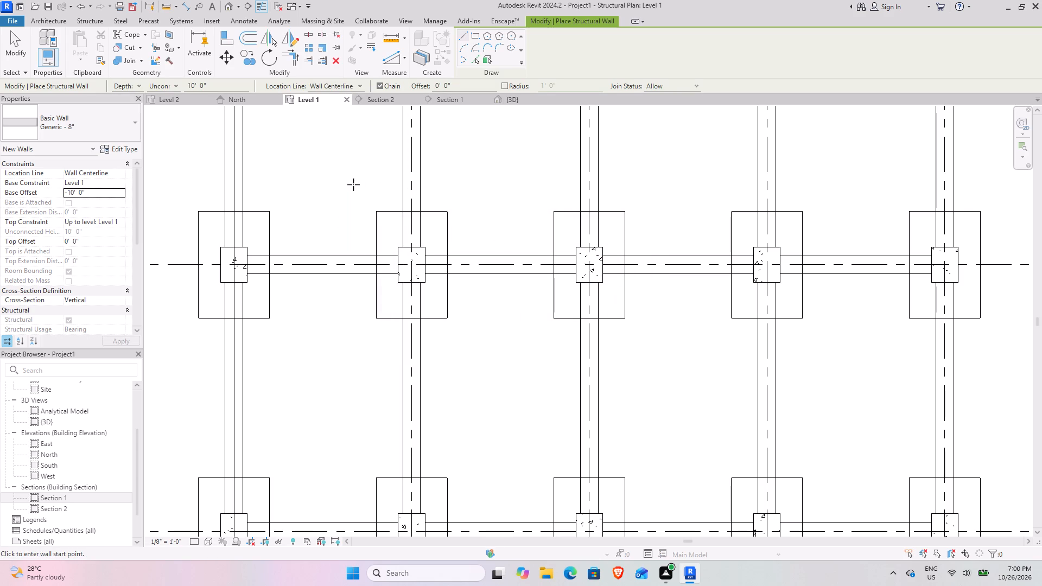
Enter a base offset of 0 for the new structural wall and reset its constraints.
left_click(115, 196)
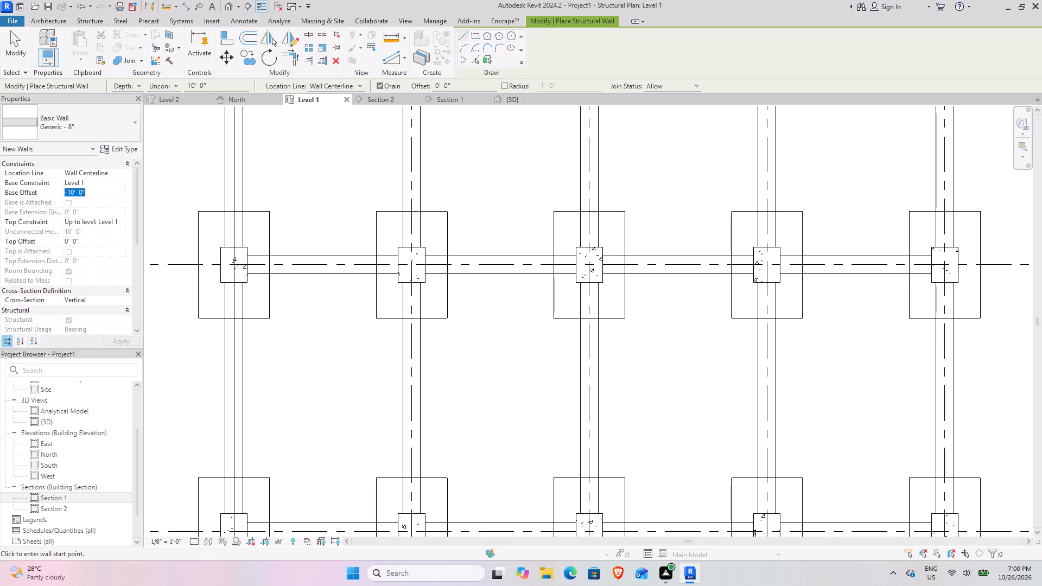
key("0")
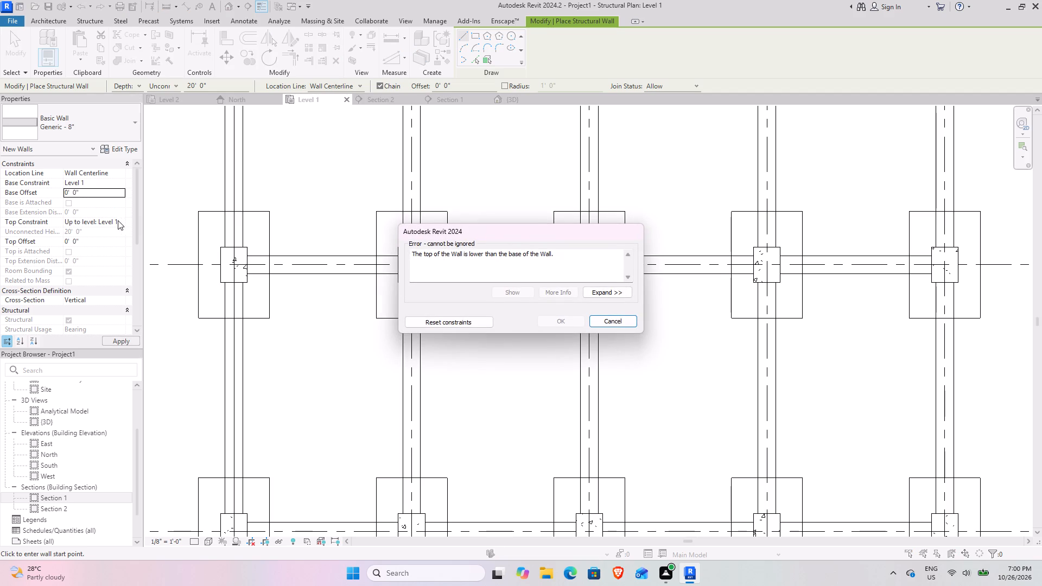
left_click(458, 321)
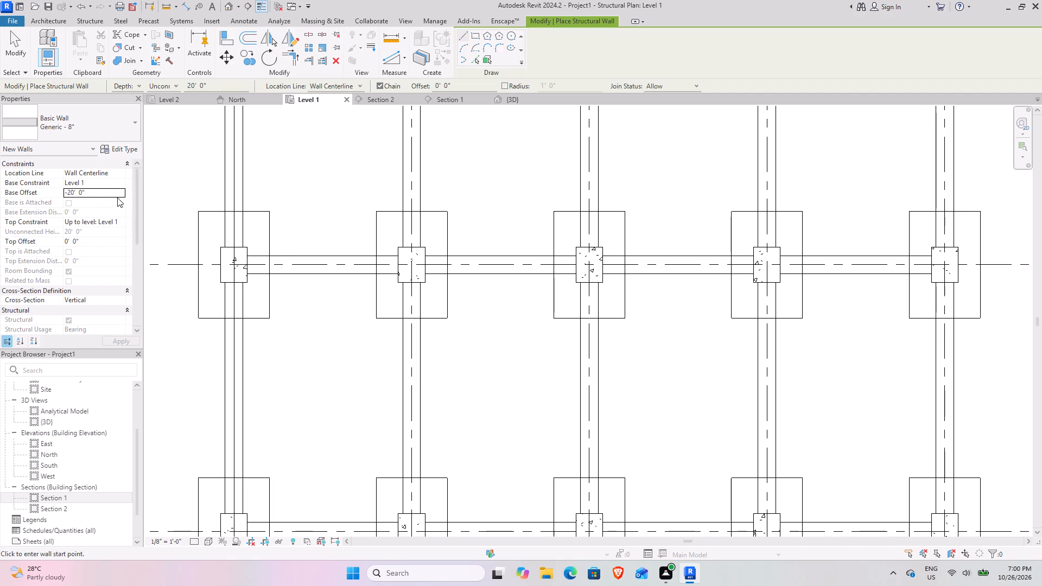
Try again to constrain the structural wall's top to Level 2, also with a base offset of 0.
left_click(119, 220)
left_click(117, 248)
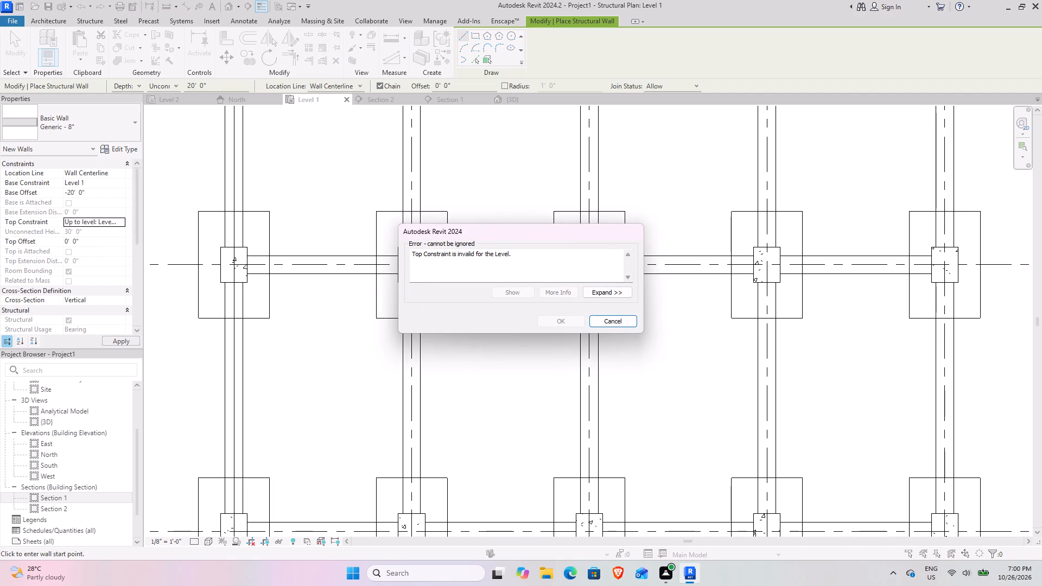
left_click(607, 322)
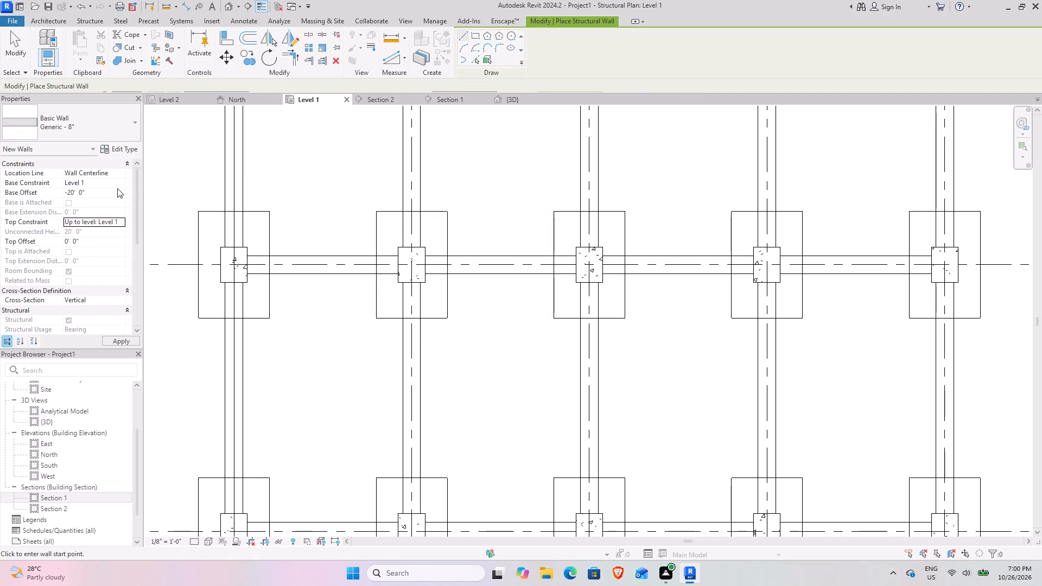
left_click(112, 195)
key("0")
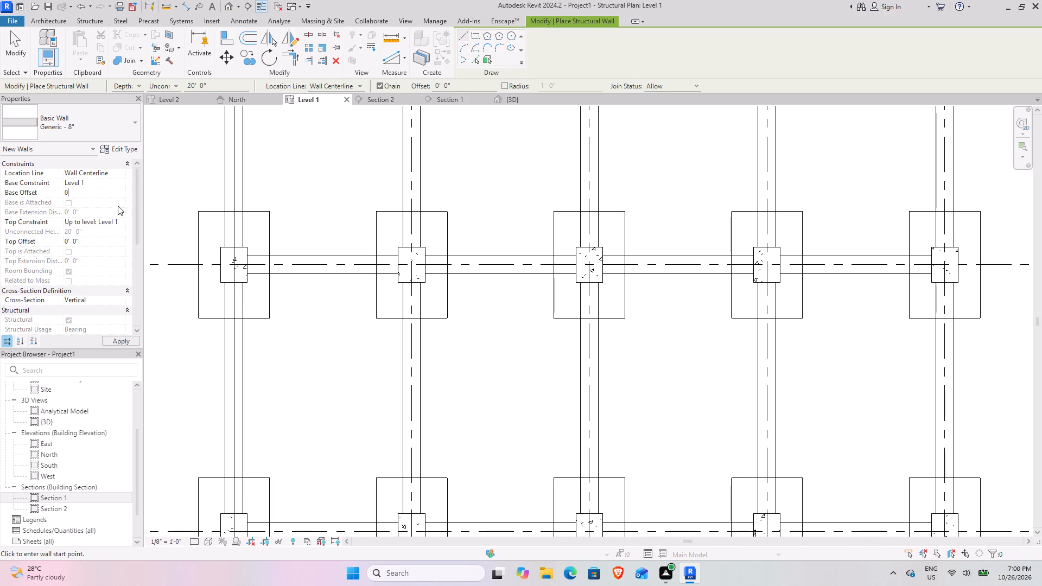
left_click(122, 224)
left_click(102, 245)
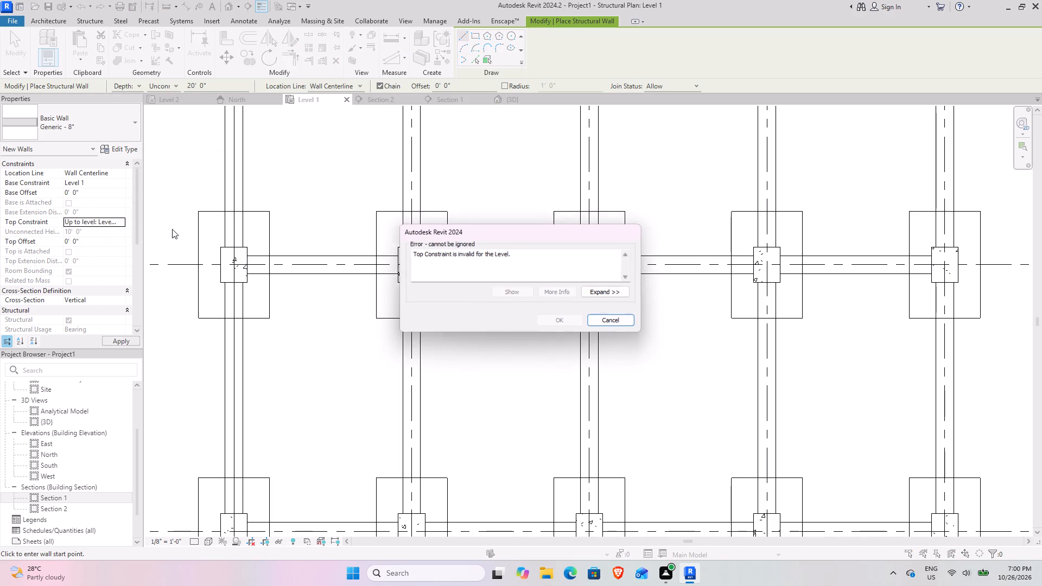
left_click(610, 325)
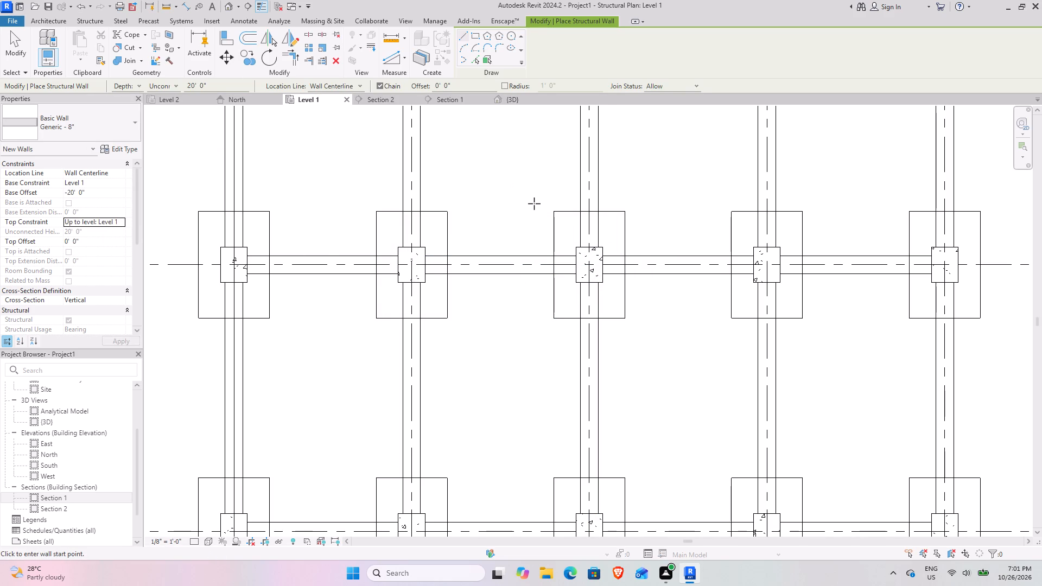
Draw the structural wall along grid 7, 8'-6" between the grid 1 and grid 2 columns, and check it in 3D.
scroll(268, 254, "up", 8)
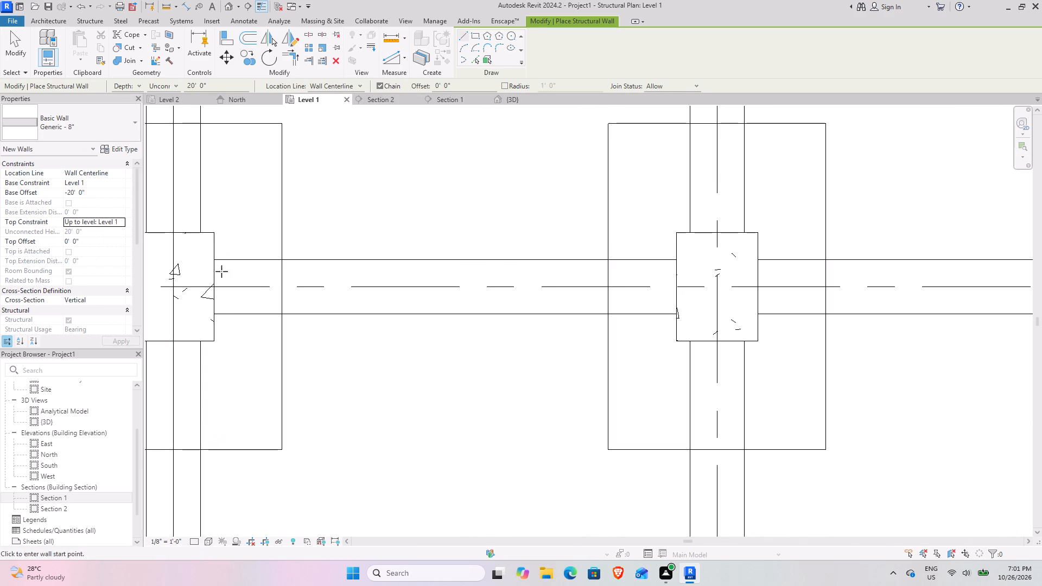
left_click(217, 287)
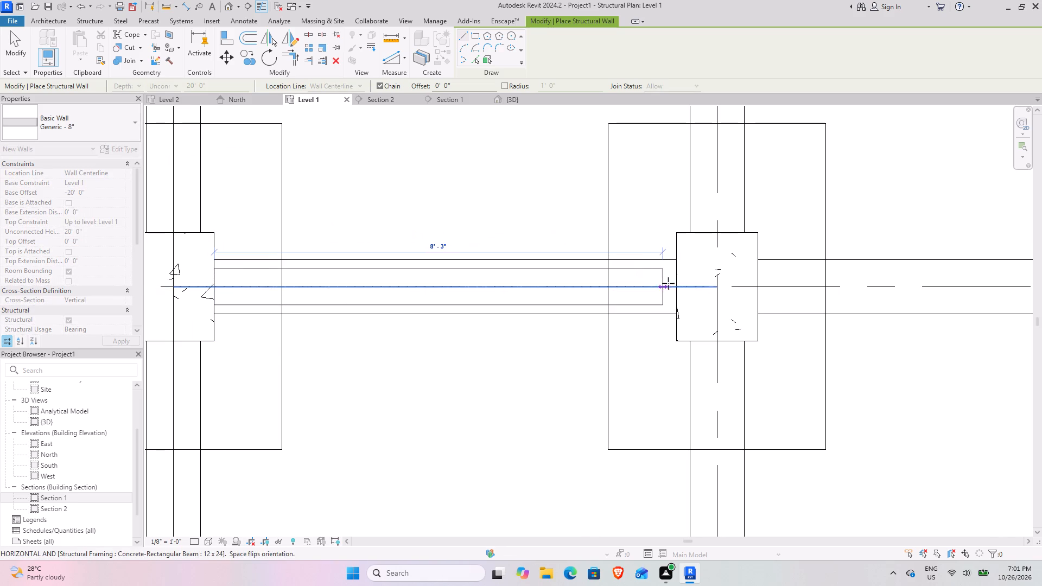
left_click(675, 291)
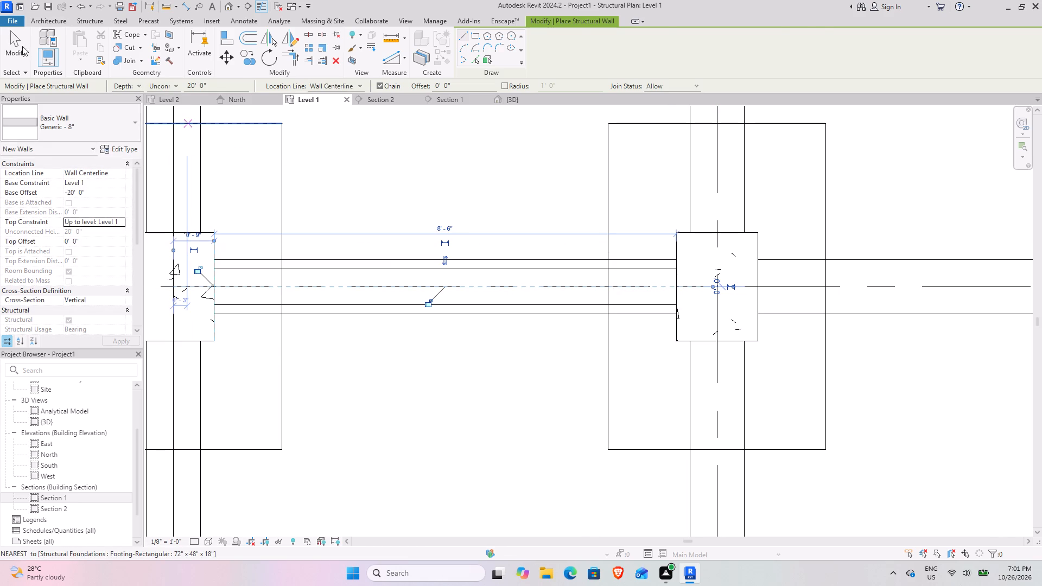
left_click(18, 49)
left_click(515, 99)
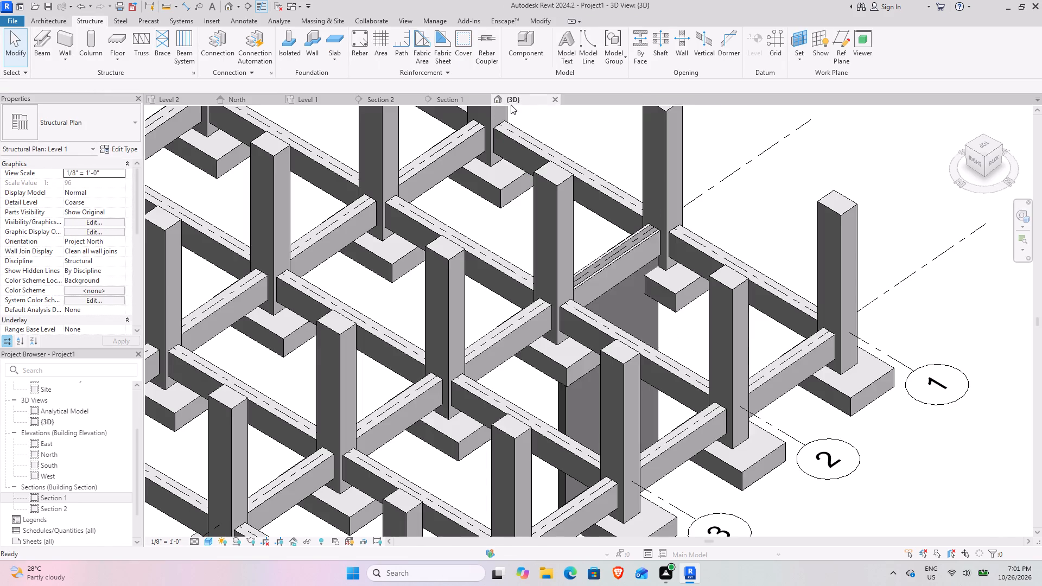
scroll(508, 257, "down", 5)
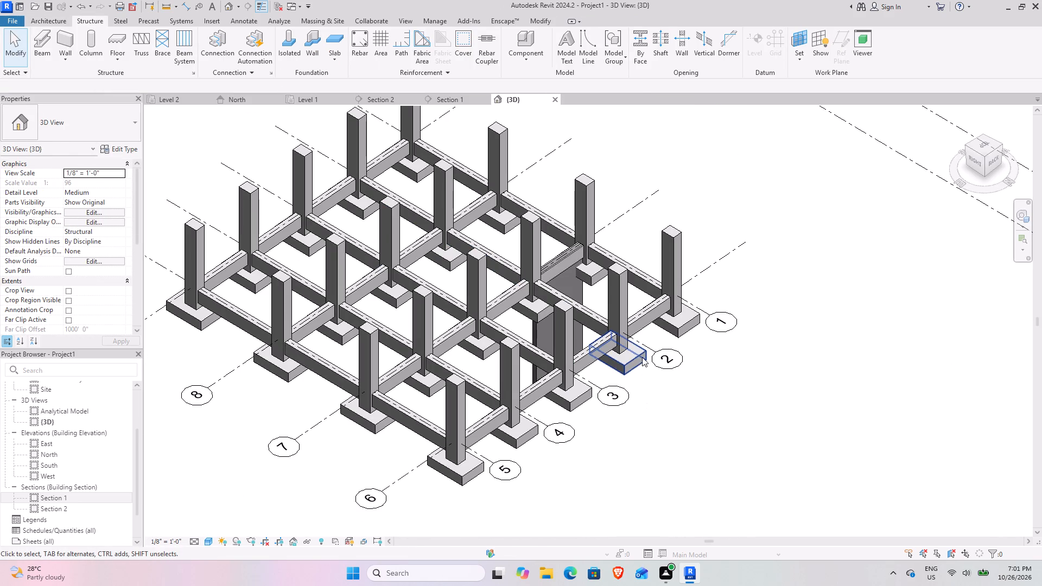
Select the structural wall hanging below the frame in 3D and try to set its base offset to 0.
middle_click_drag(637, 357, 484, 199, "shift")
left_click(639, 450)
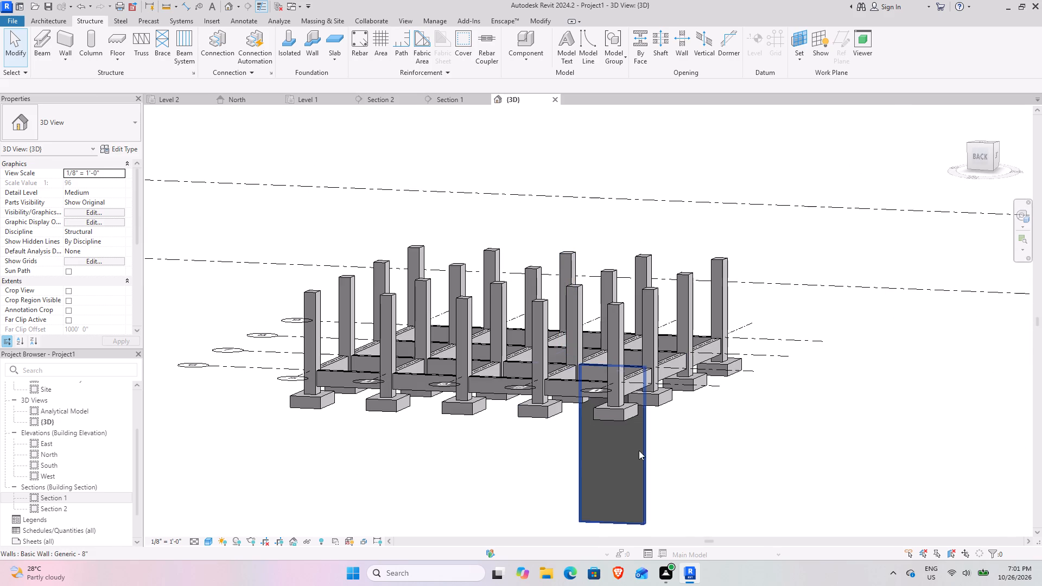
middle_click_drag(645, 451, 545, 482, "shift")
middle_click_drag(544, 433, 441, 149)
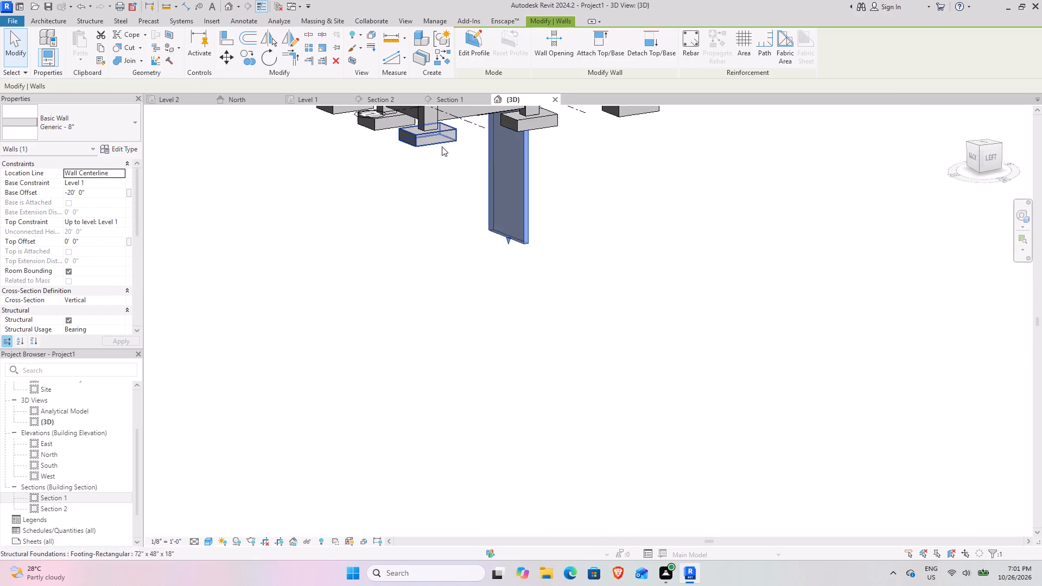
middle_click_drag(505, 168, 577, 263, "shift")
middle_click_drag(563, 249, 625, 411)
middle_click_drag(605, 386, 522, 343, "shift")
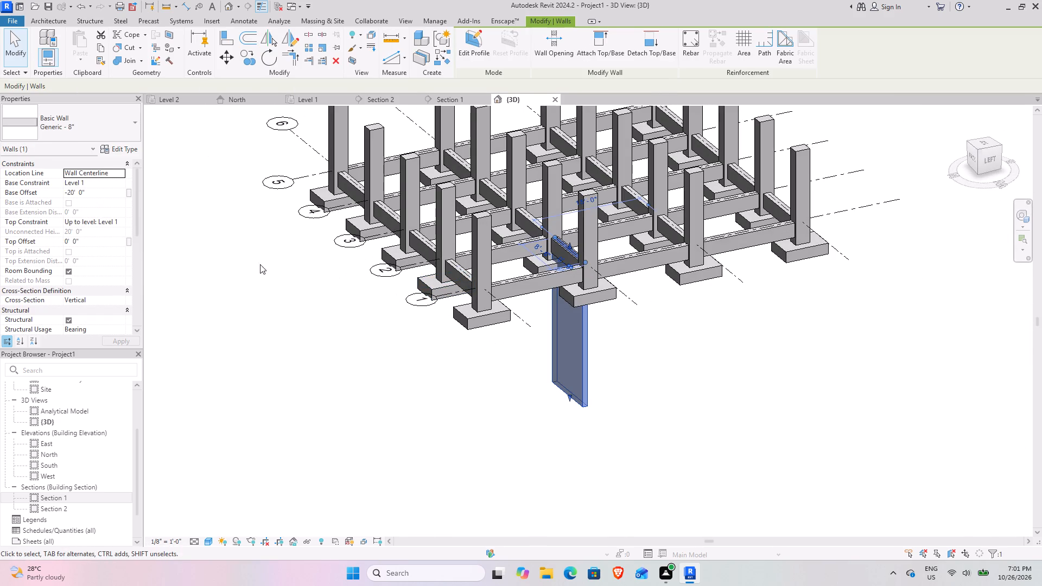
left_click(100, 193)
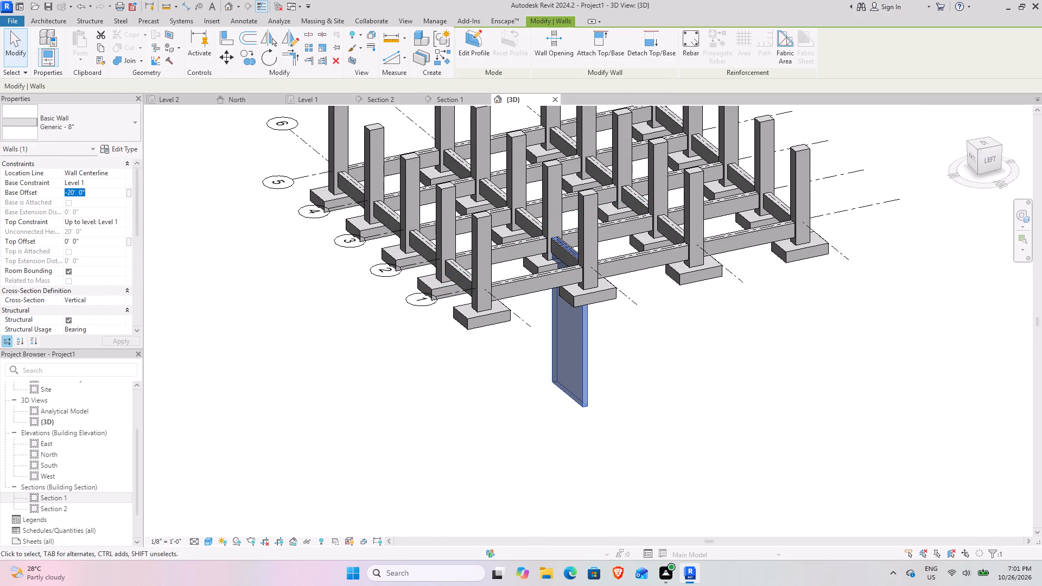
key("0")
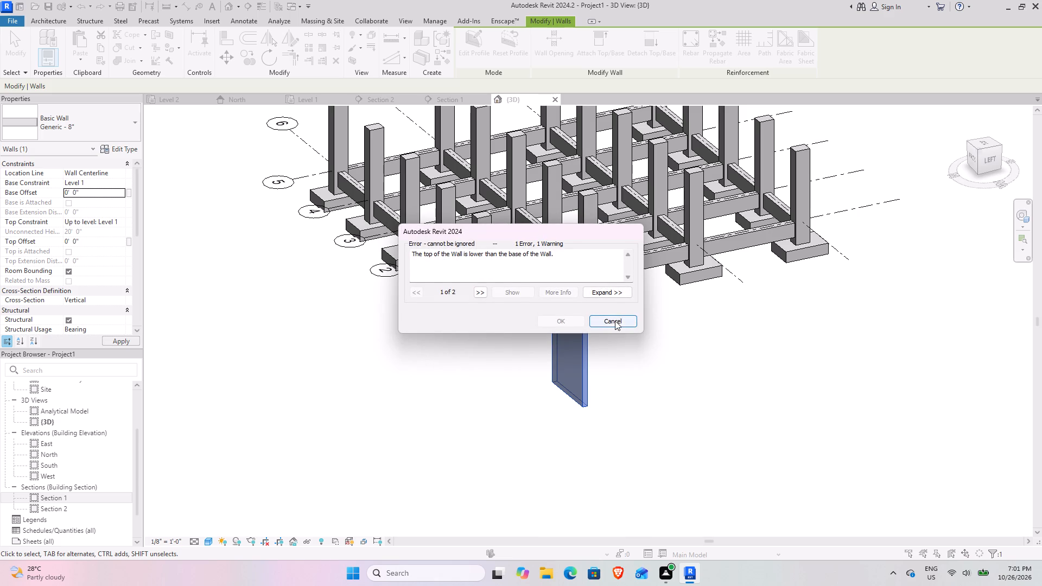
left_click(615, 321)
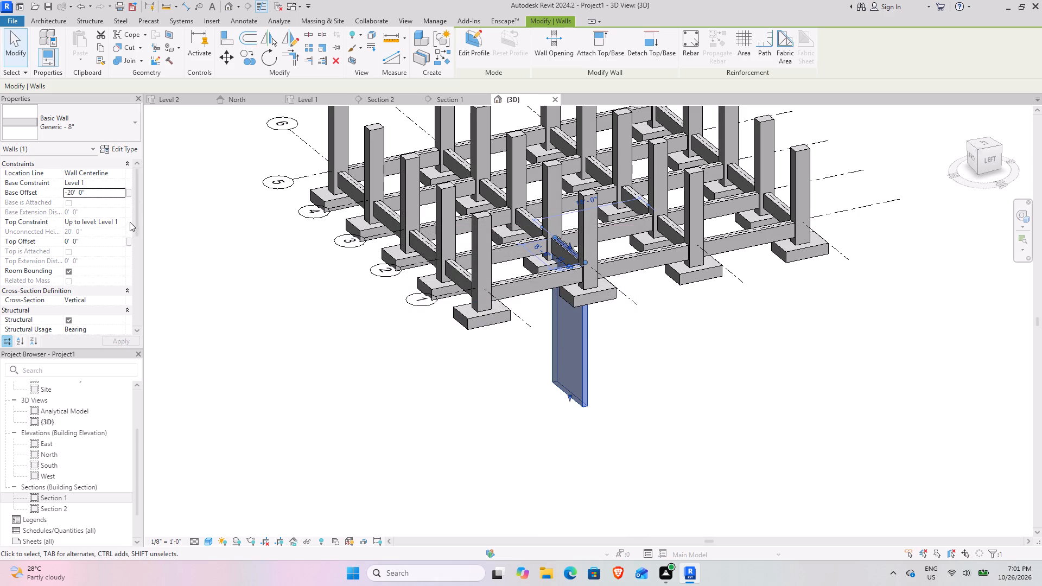
Constrain the selected wall's top up to Level 2, set its base offset to 0, and check it in 3D.
left_click(120, 222)
left_click(111, 248)
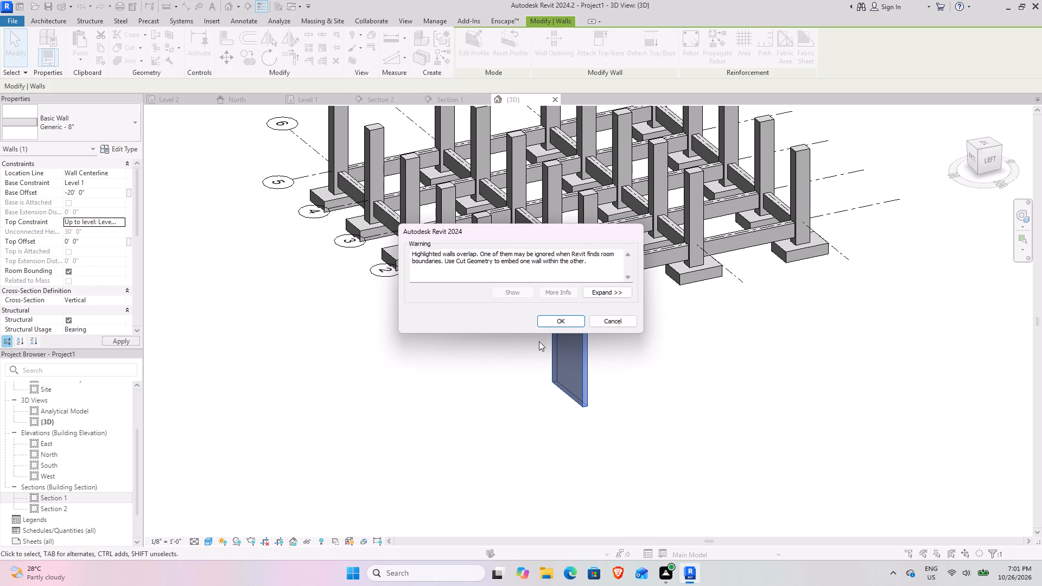
left_click(553, 316)
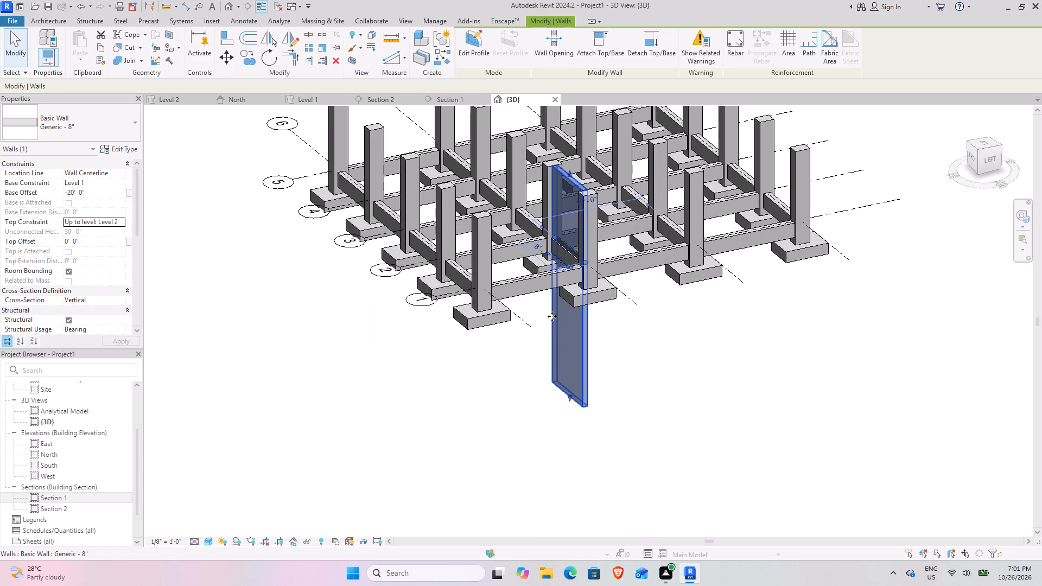
middle_click_drag(510, 322, 563, 326, "shift")
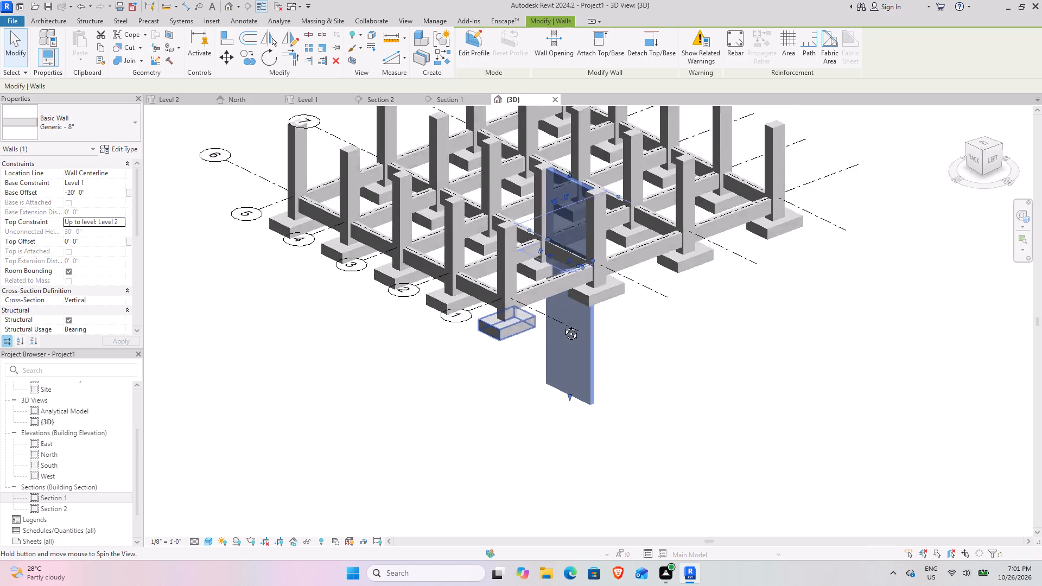
middle_click_drag(563, 326, 548, 375, "shift")
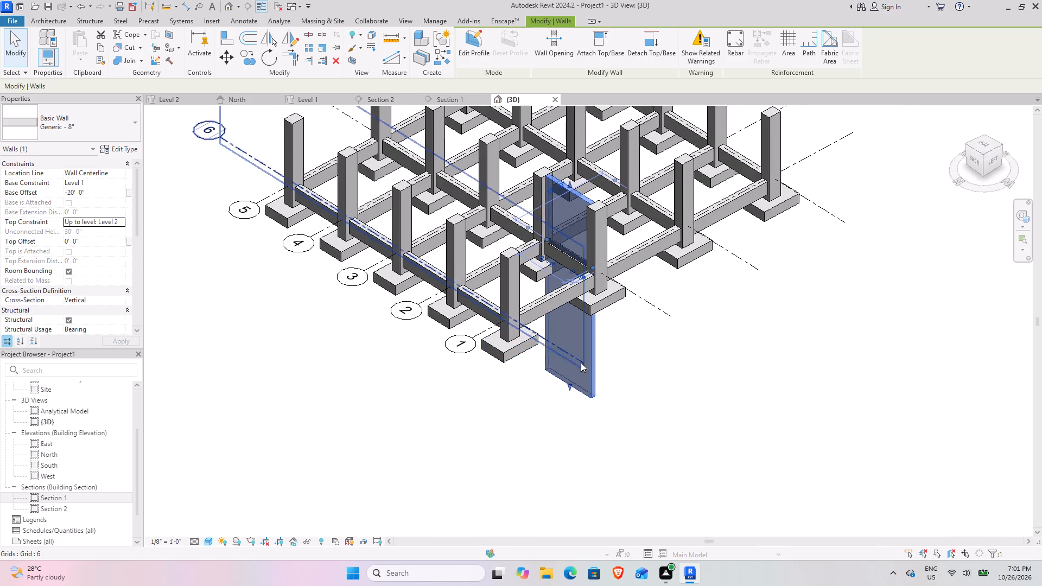
middle_click_drag(566, 334, 663, 286, "shift")
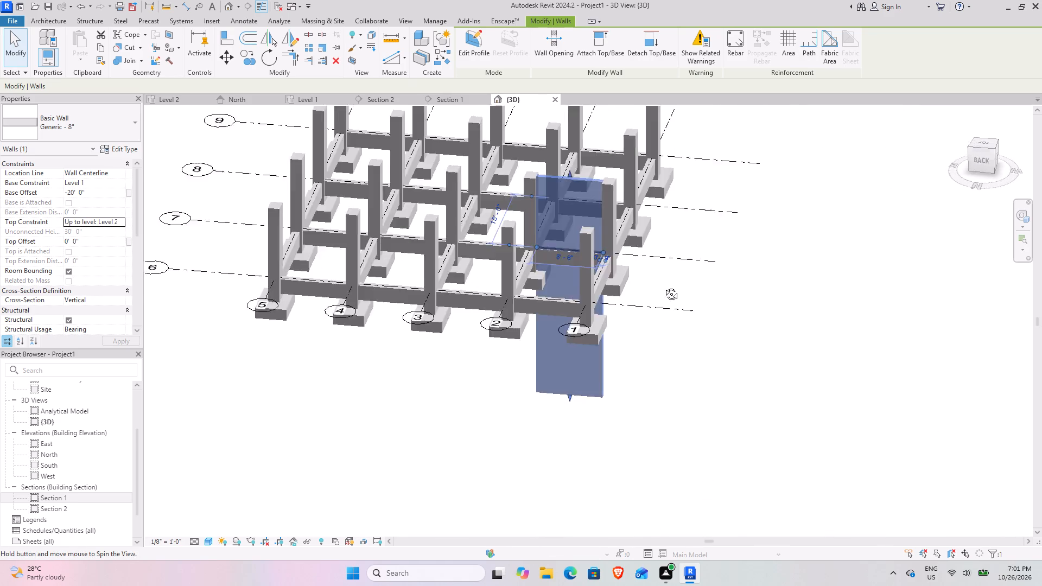
middle_click_drag(663, 286, 609, 344, "shift")
left_click(107, 194)
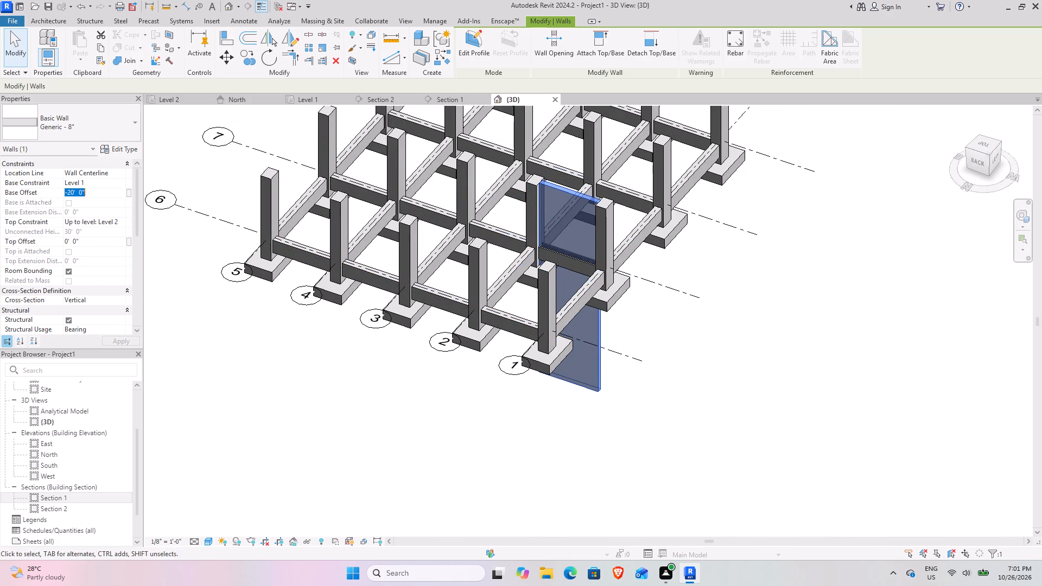
key("0")
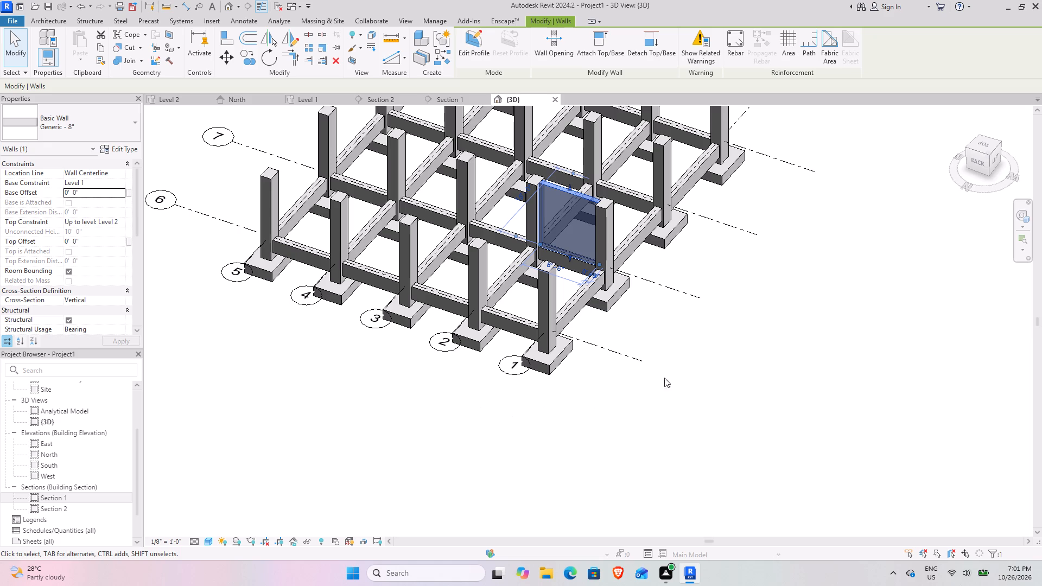
middle_click_drag(649, 361, 665, 179, "shift")
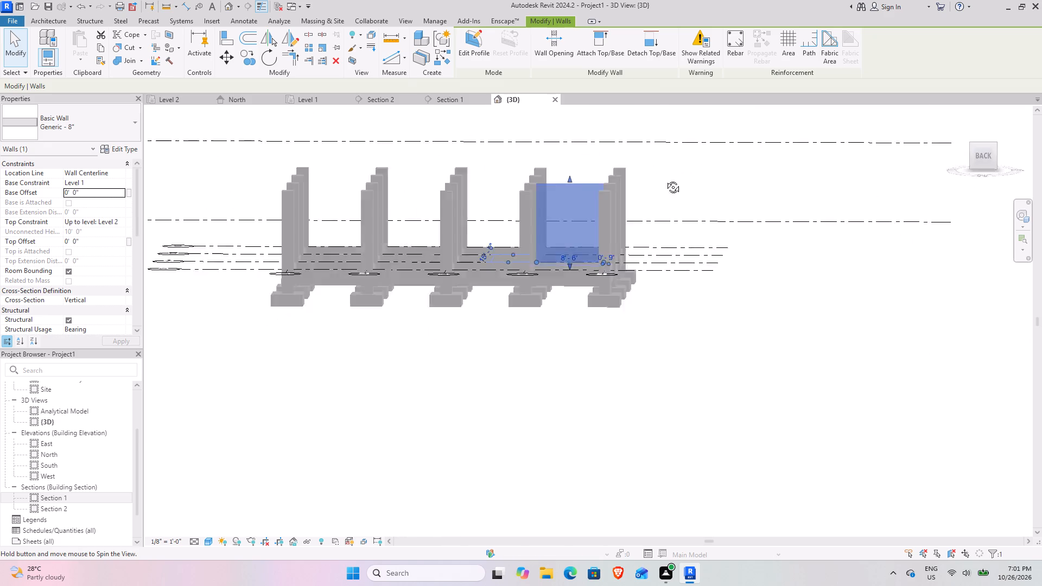
middle_click_drag(665, 179, 575, 435, "shift")
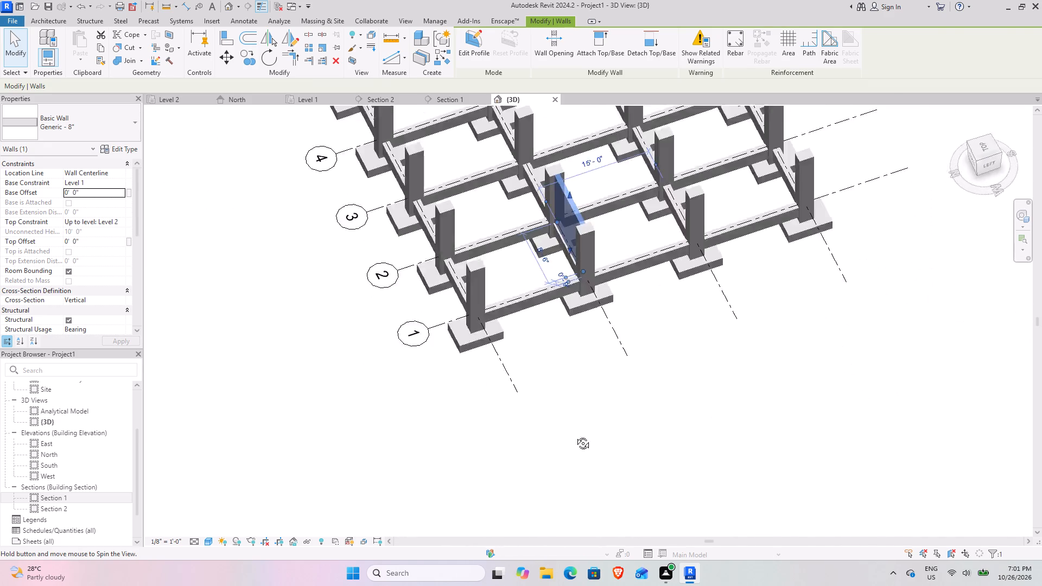
middle_click_drag(575, 435, 603, 320, "shift")
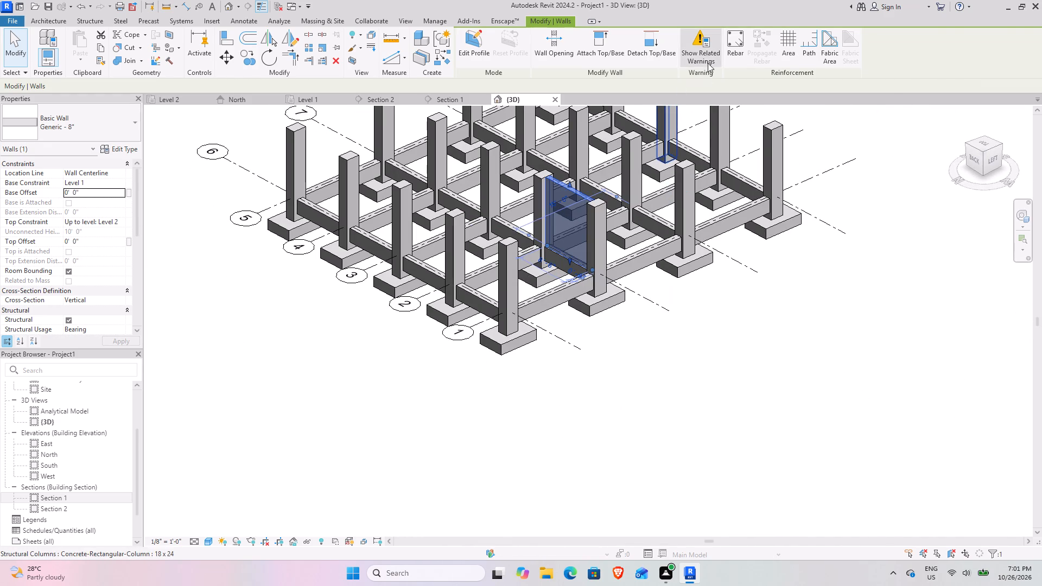
Review the warnings related to the structural wall.
left_click(706, 58)
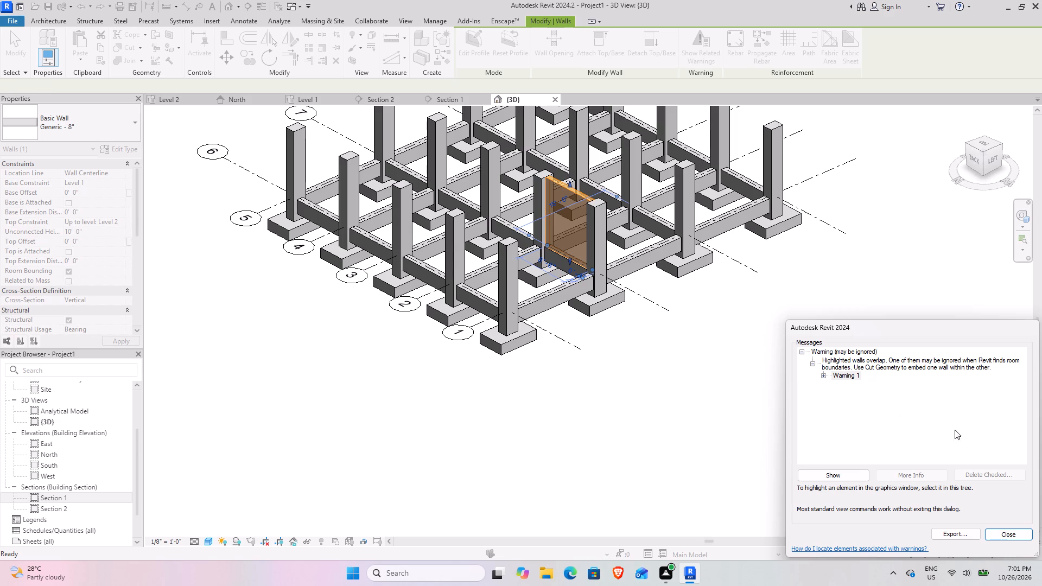
left_click(1018, 531)
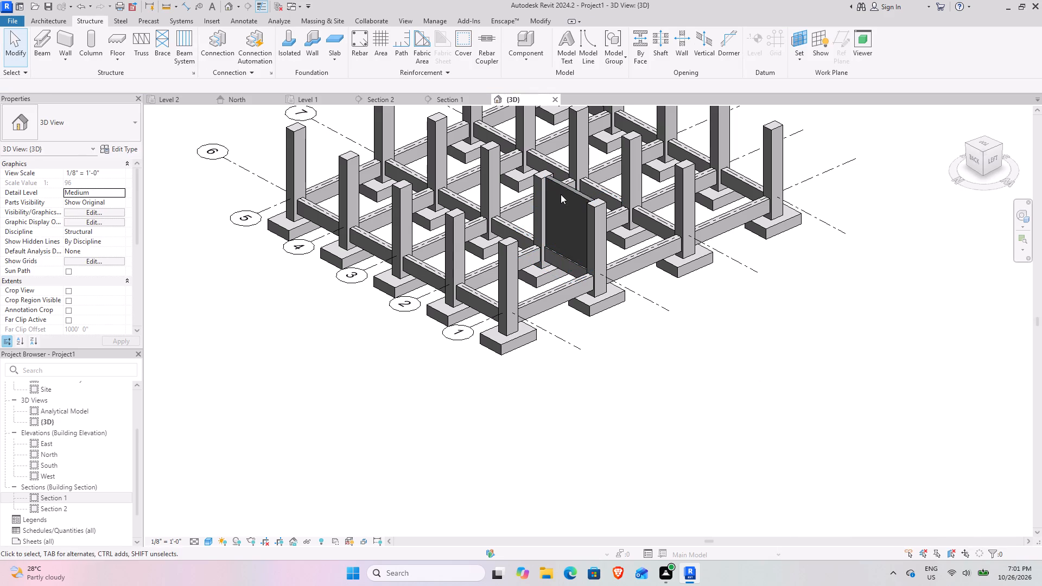
left_click(584, 190)
left_click(571, 192)
left_click(798, 352)
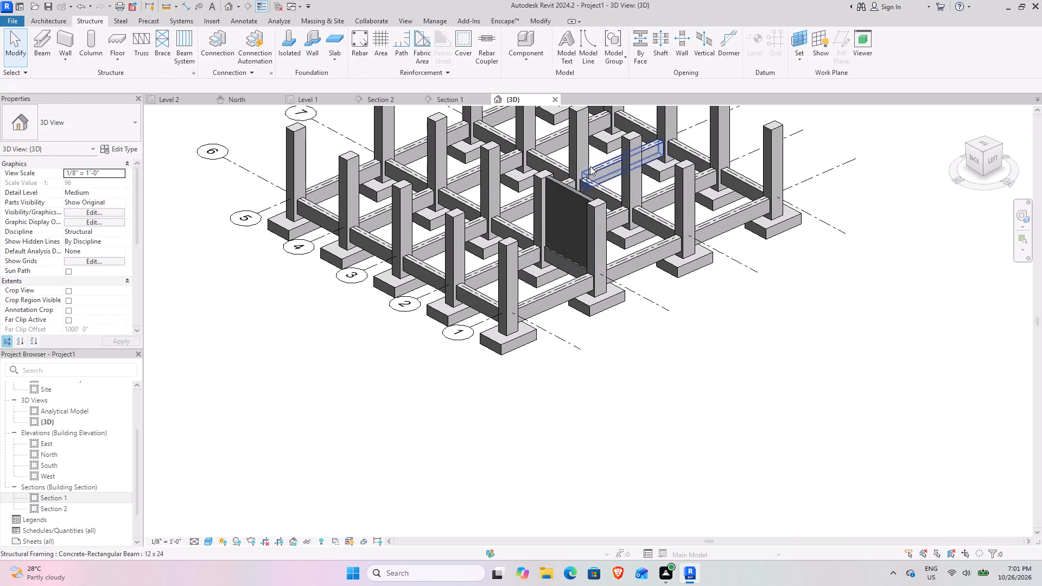
Select the structural wall in the Level 1 plan and examine its placement between the grid 7 columns.
left_click(306, 103)
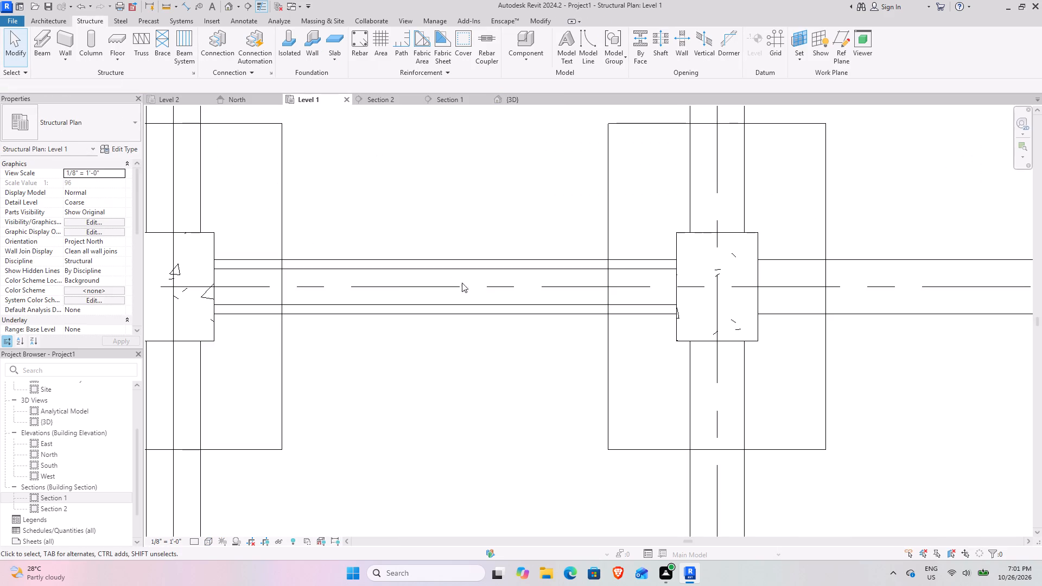
left_click(408, 295)
left_click(409, 298)
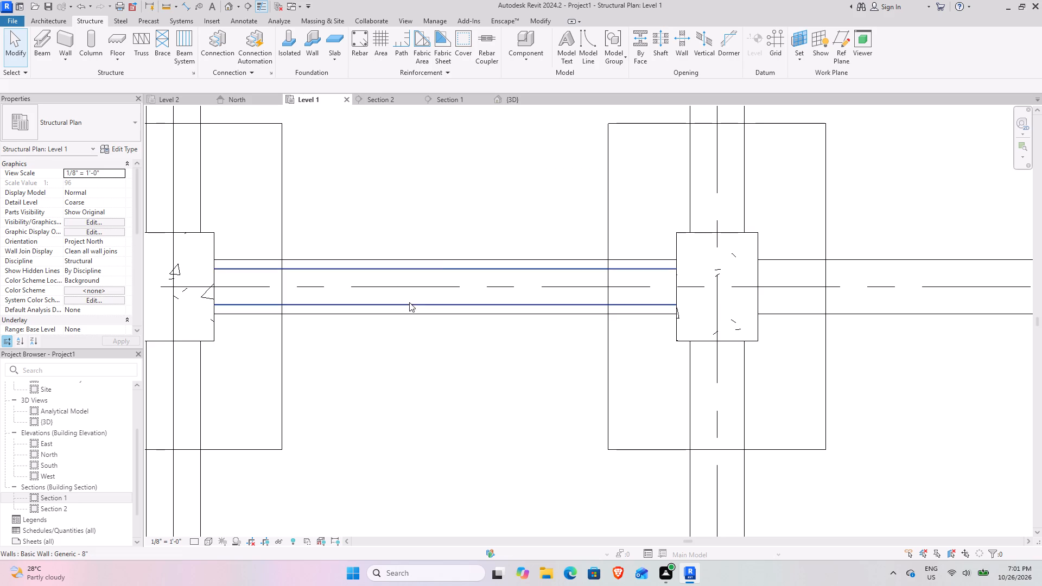
left_click(409, 308)
scroll(409, 308, "down", 8)
middle_click_drag(427, 357, 469, 200)
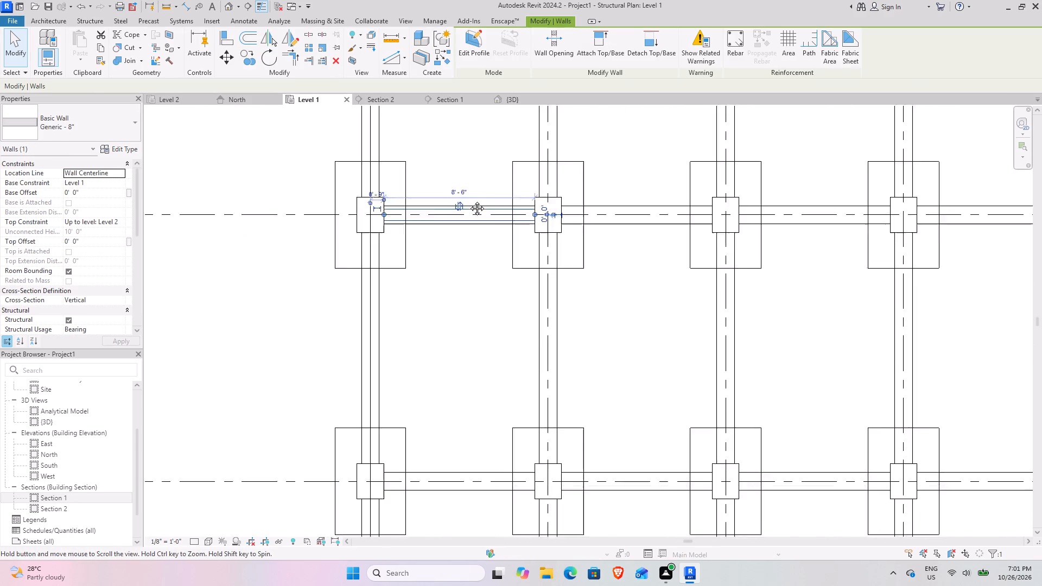
middle_click_drag(469, 200, 475, 122)
middle_click_drag(492, 134, 435, 234)
scroll(446, 225, "down", 4)
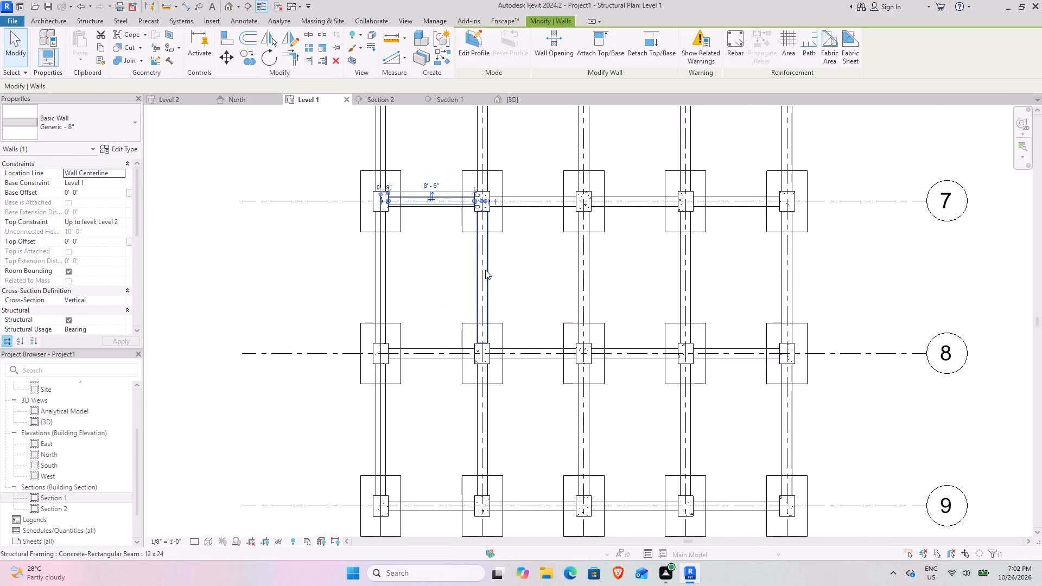
middle_click_drag(481, 270, 450, 246)
scroll(373, 83, "up", 14)
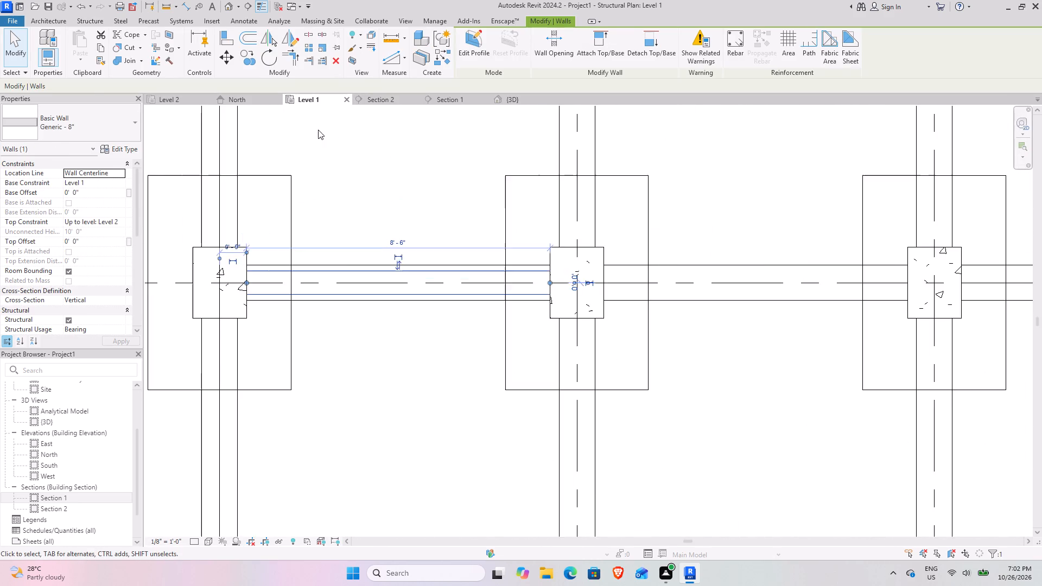
middle_click_drag(328, 135, 423, 200)
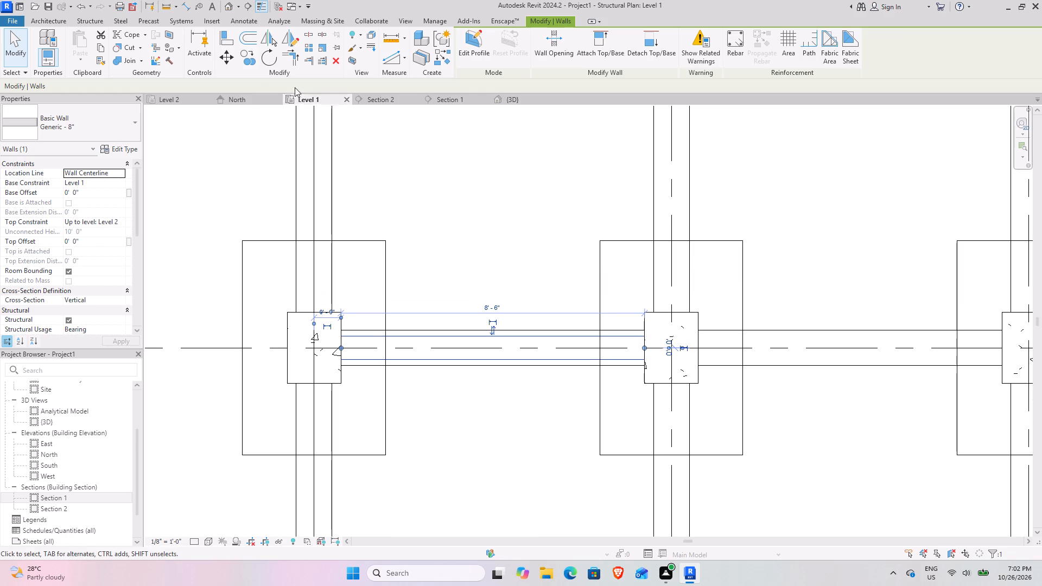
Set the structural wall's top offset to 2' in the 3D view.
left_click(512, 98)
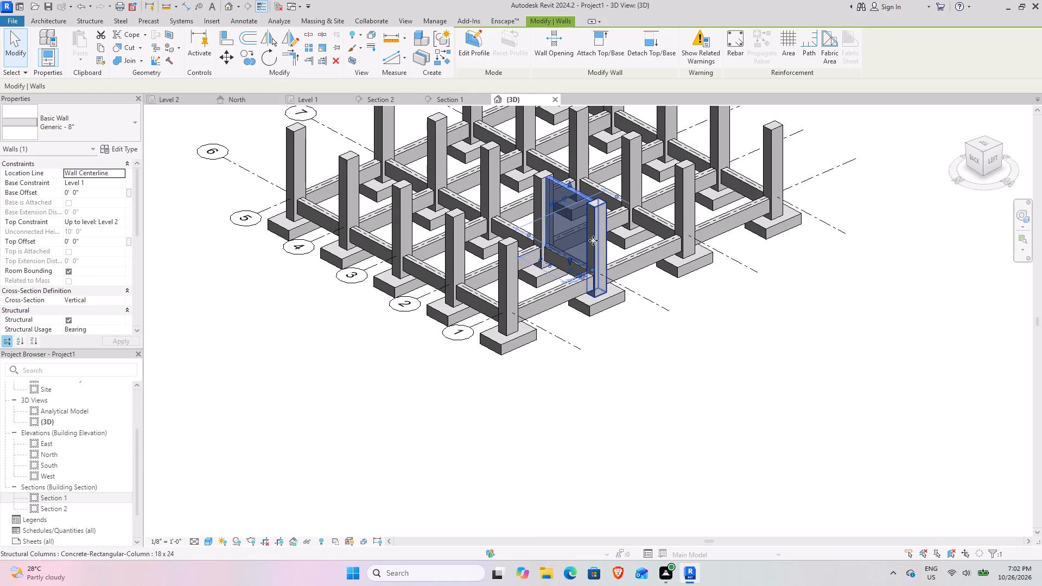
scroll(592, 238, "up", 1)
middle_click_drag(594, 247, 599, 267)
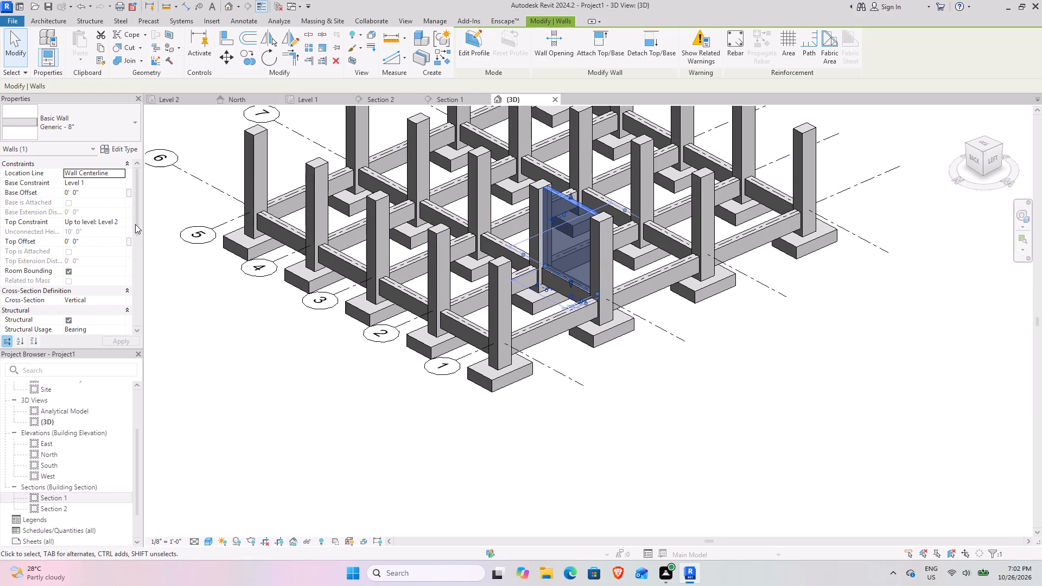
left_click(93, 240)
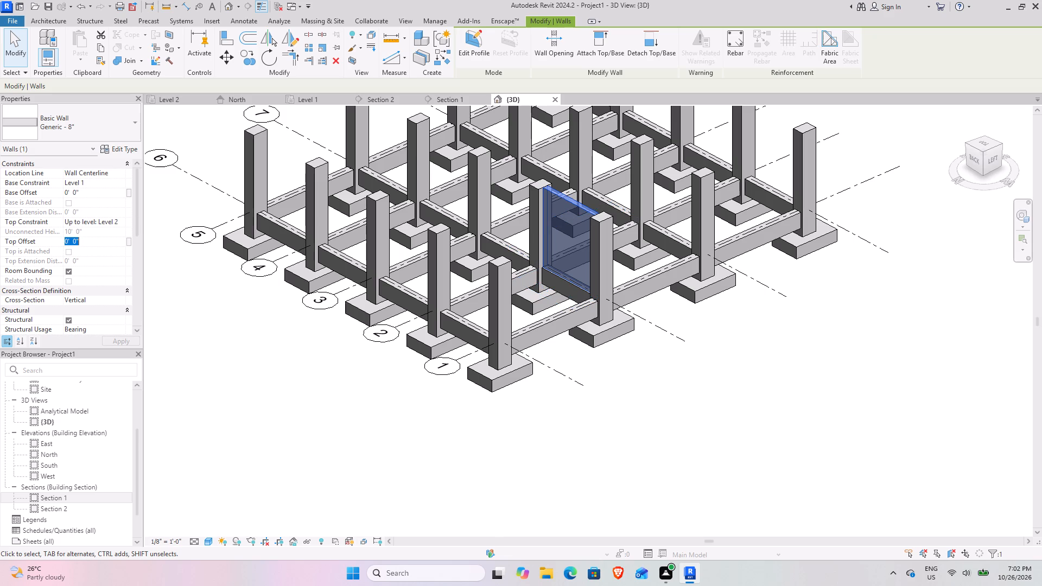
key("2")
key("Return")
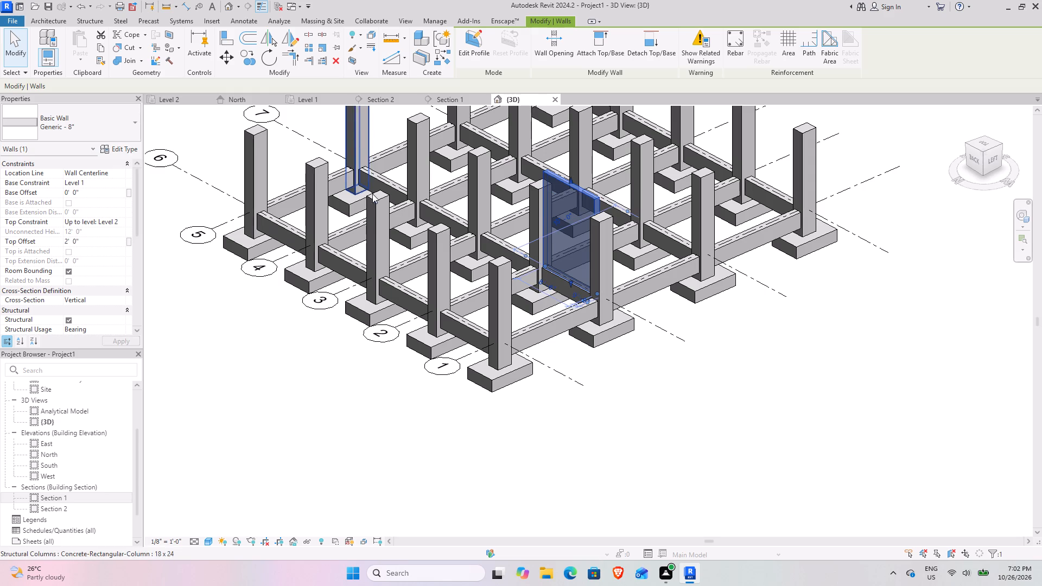
Set the structural wall's top offset to -2' and check its height against the columns in 3D.
left_click(64, 242)
left_click(66, 243)
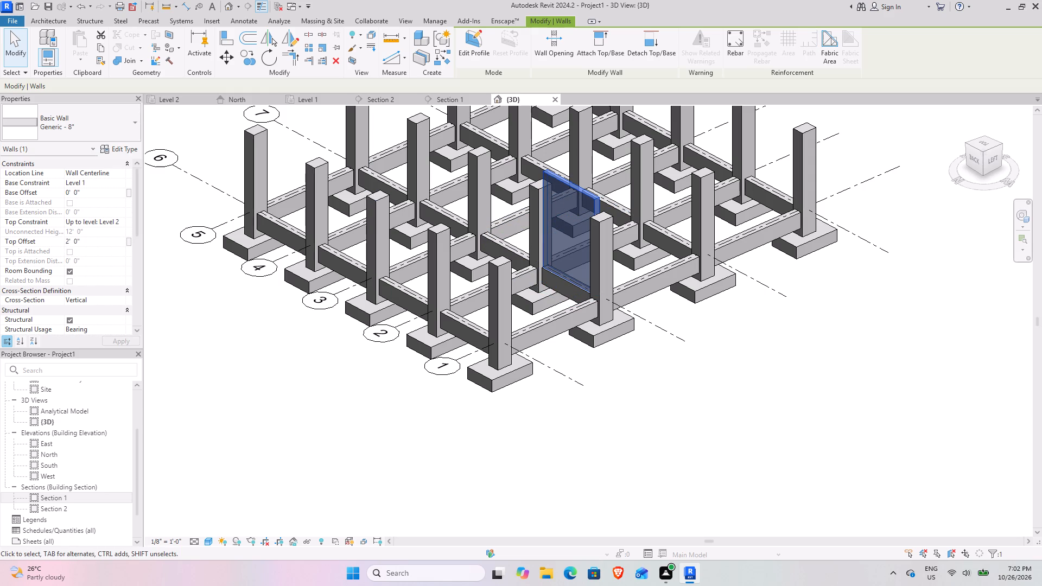
key("minus")
key("Return")
scroll(552, 202, "up", 5)
scroll(526, 277, "down", 6)
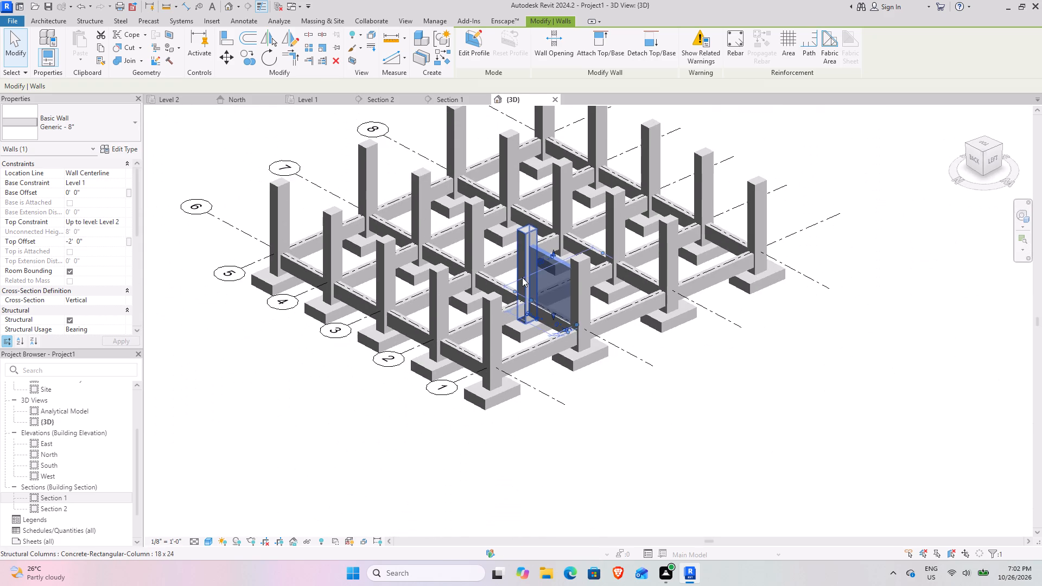
middle_click_drag(523, 275, 547, 364, "shift")
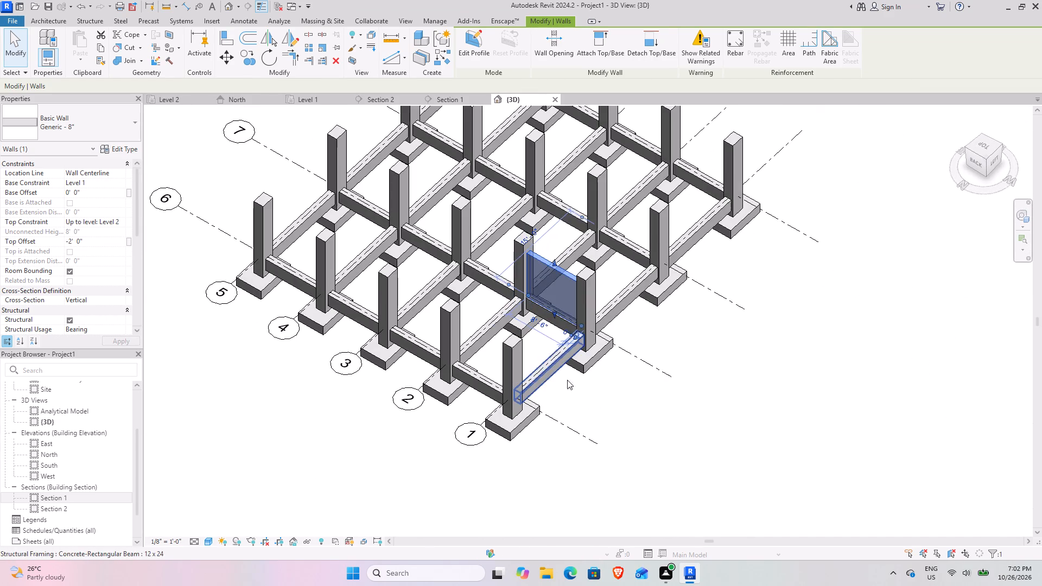
left_click(730, 390)
Copy all the 12 x 24 concrete beams from Level 1 and paste them aligned to Level 2.
left_click(549, 379)
type("SA")
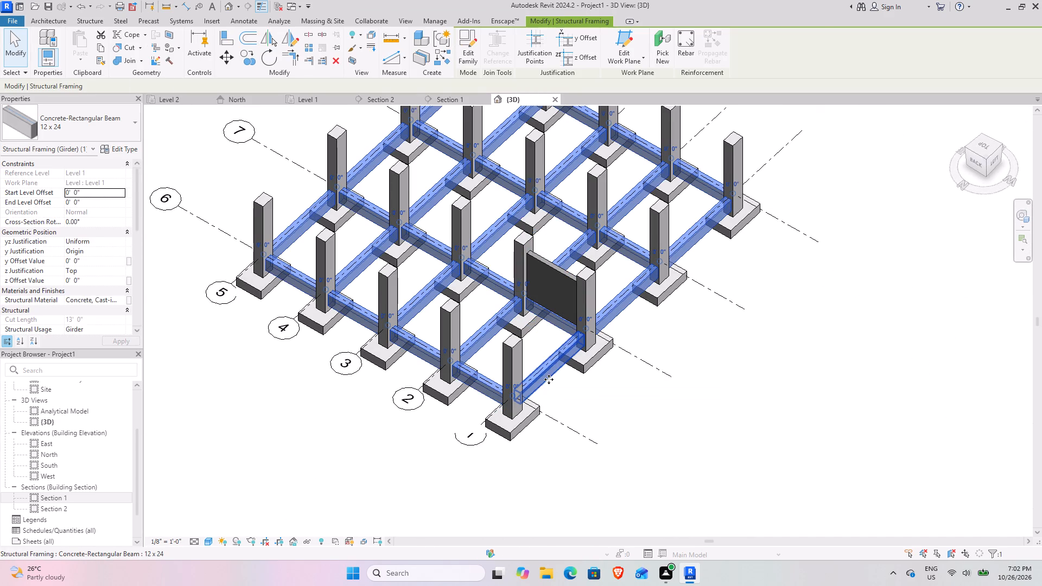
left_click(103, 52)
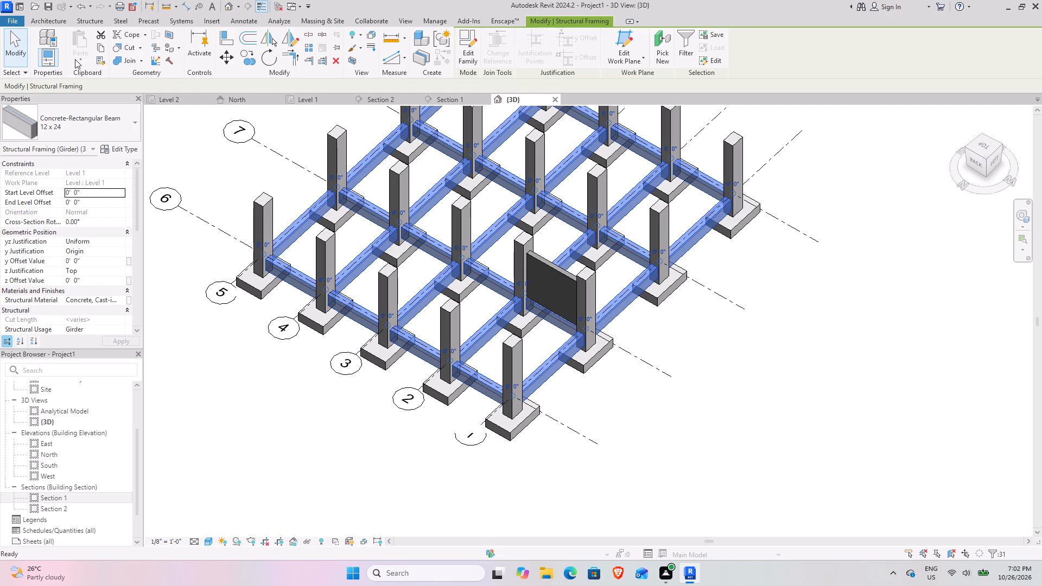
left_click(75, 59)
left_click(120, 111)
left_click(129, 105)
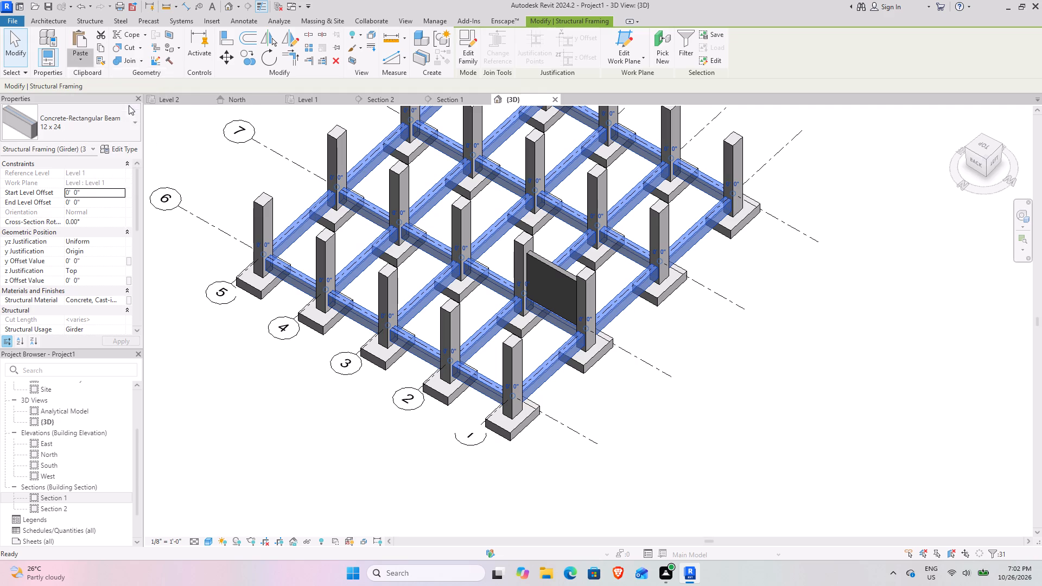
left_click(466, 226)
left_click(468, 225)
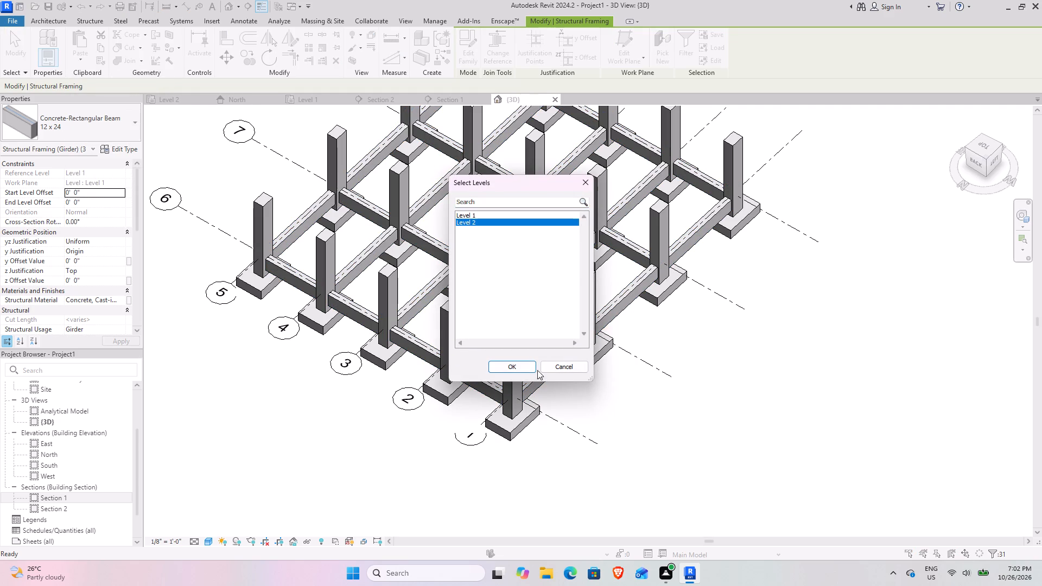
left_click(517, 375)
left_click(512, 369)
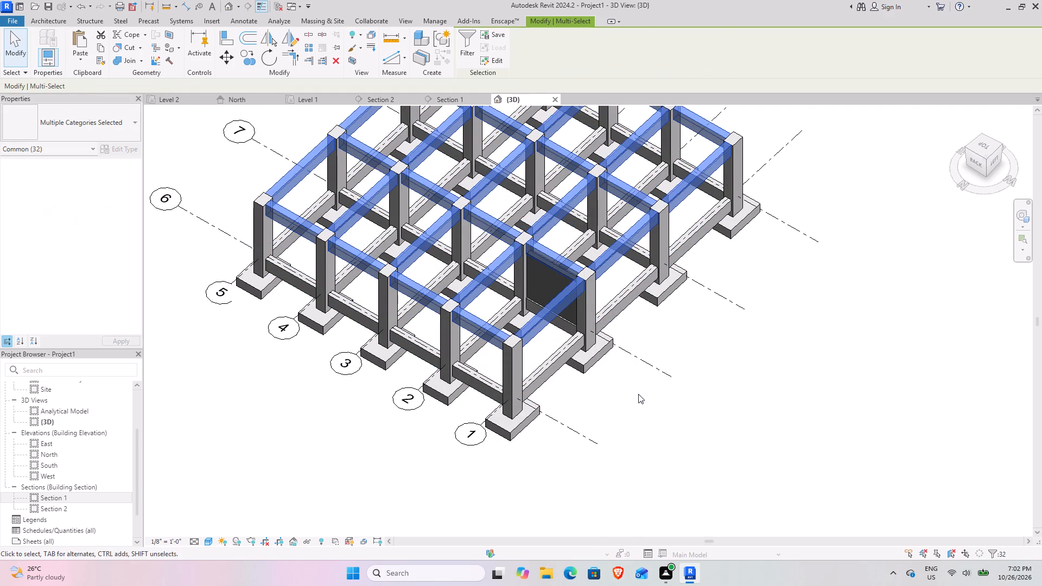
left_click(690, 447)
Examine the Level 2 beams, columns, footings and structural wall from several sides of the 3D model.
middle_click_drag(624, 396, 495, 281, "shift")
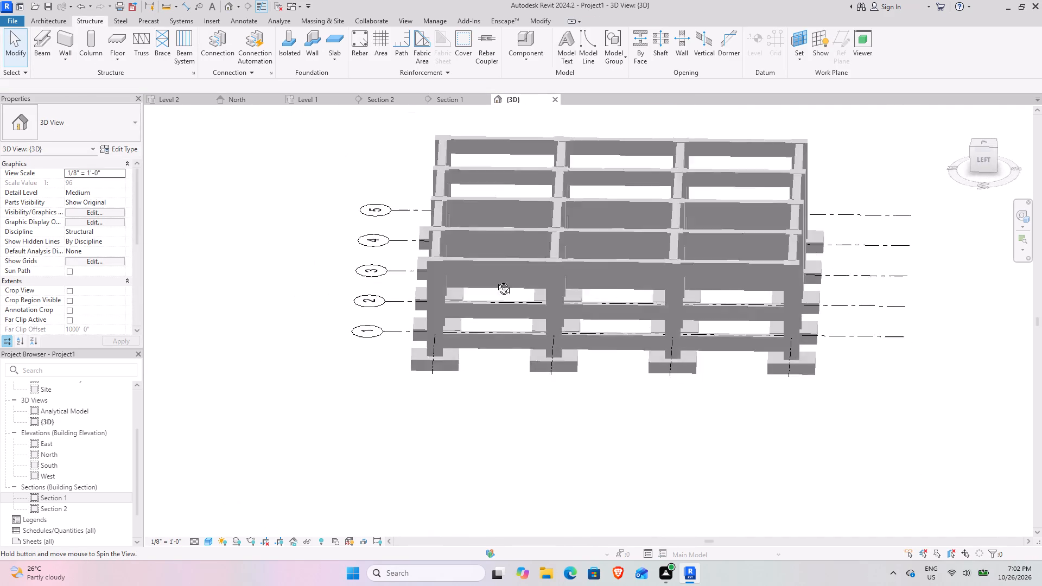
middle_click_drag(495, 281, 495, 281, "shift")
scroll(481, 252, "up", 5)
middle_click_drag(590, 331, 625, 385, "shift")
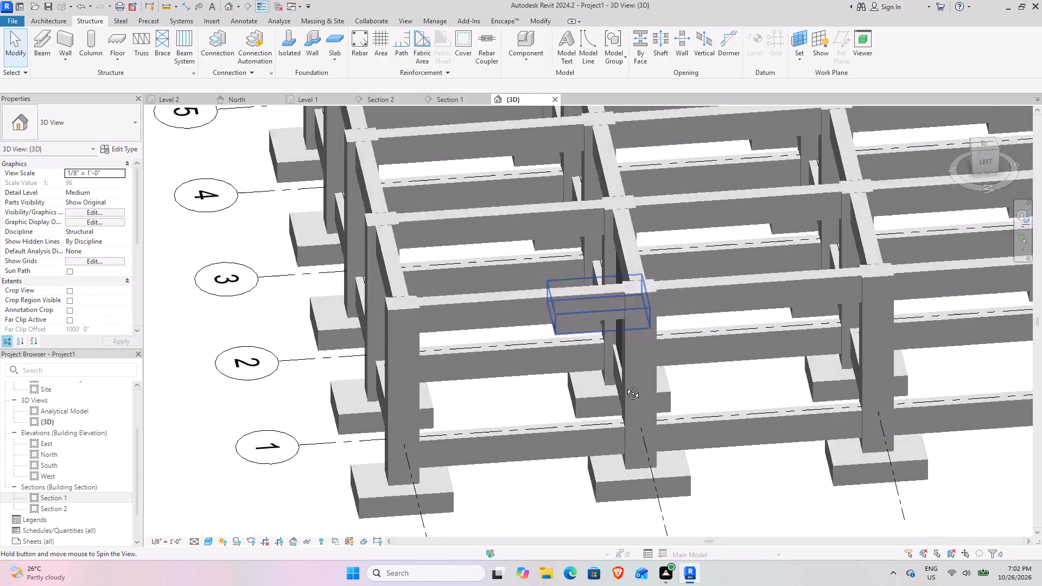
middle_click_drag(625, 385, 417, 390, "shift")
scroll(481, 374, "down", 4)
middle_click_drag(566, 418, 584, 371, "shift")
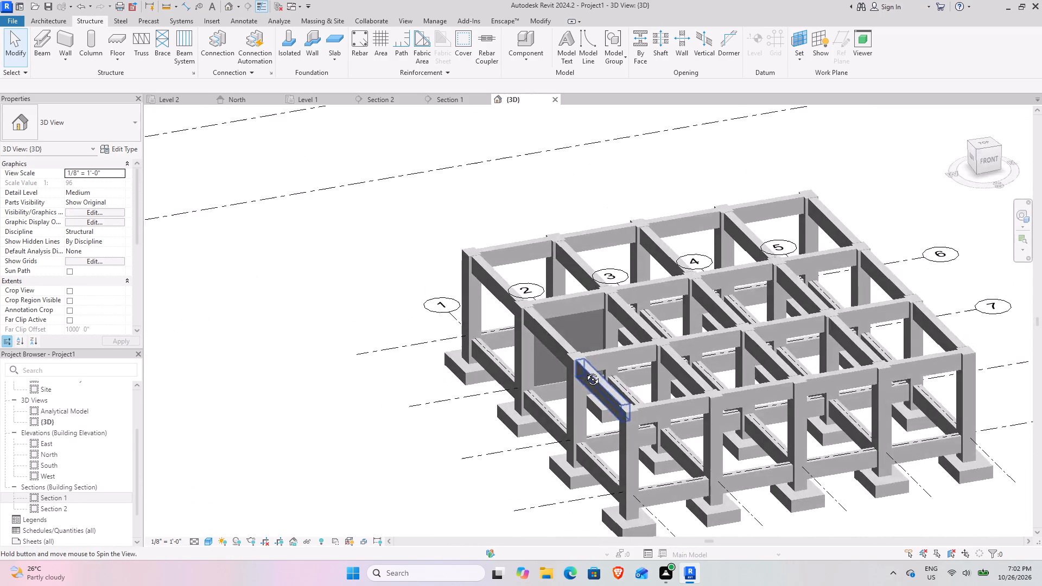
middle_click_drag(584, 371, 587, 374, "shift")
middle_click_drag(669, 386, 421, 268)
middle_click_drag(511, 304, 639, 338, "shift")
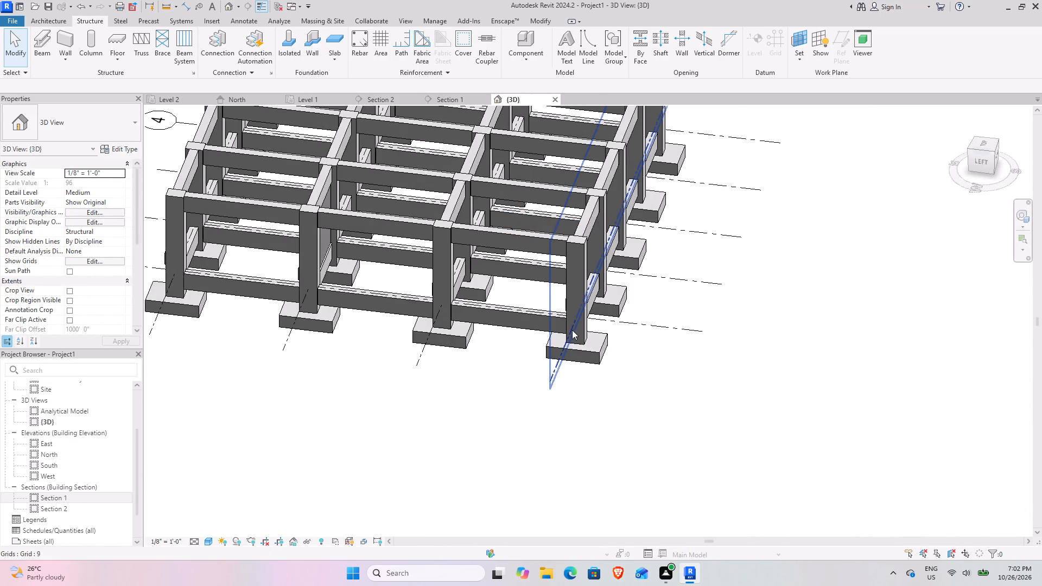
scroll(572, 330, "down", 5)
middle_click_drag(528, 320, 384, 352, "shift")
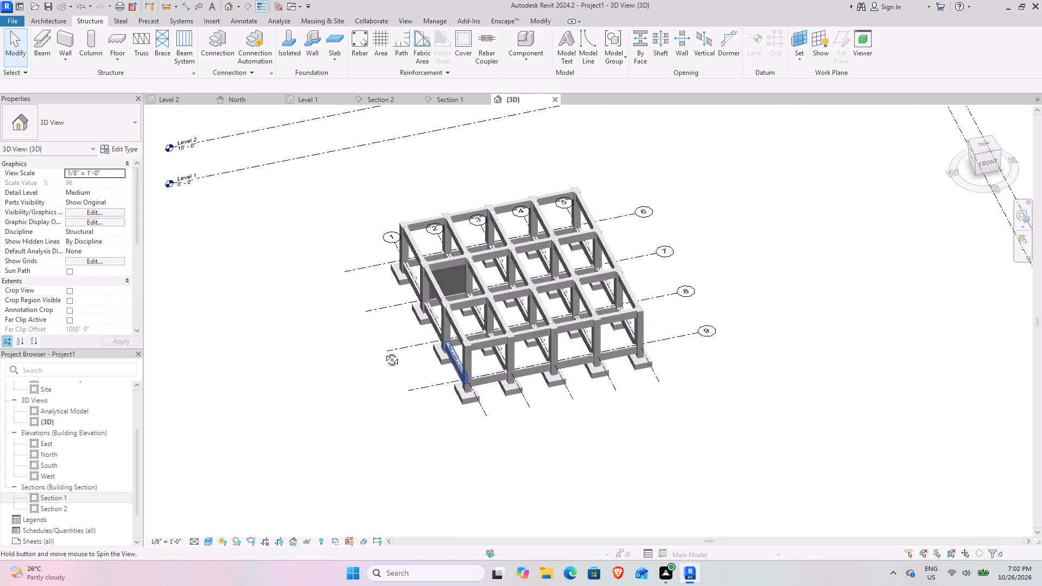
middle_click_drag(384, 352, 384, 353, "shift")
scroll(465, 396, "up", 4)
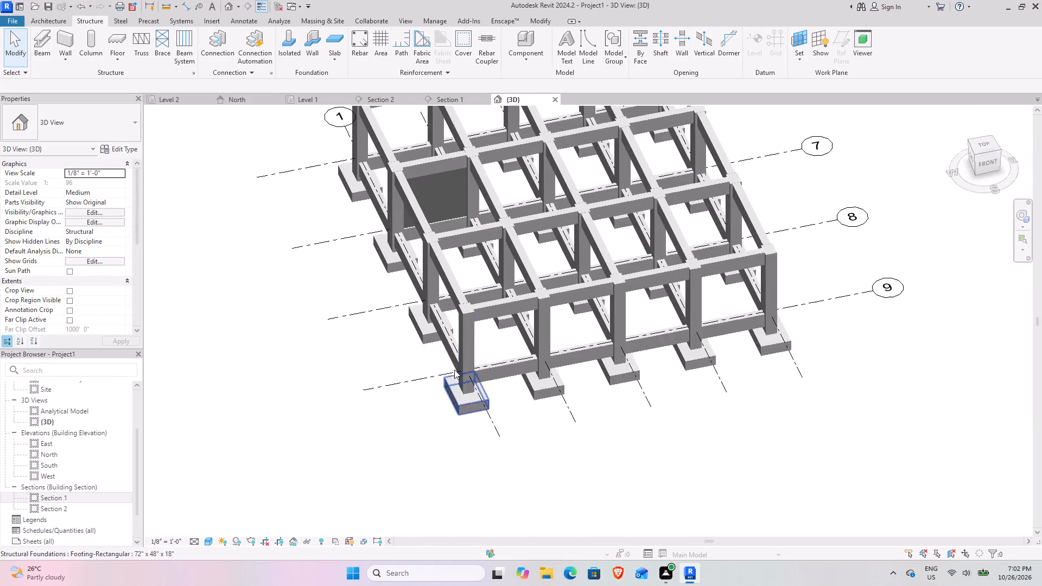
scroll(454, 370, "up", 5)
middle_click_drag(386, 242, 484, 260, "shift")
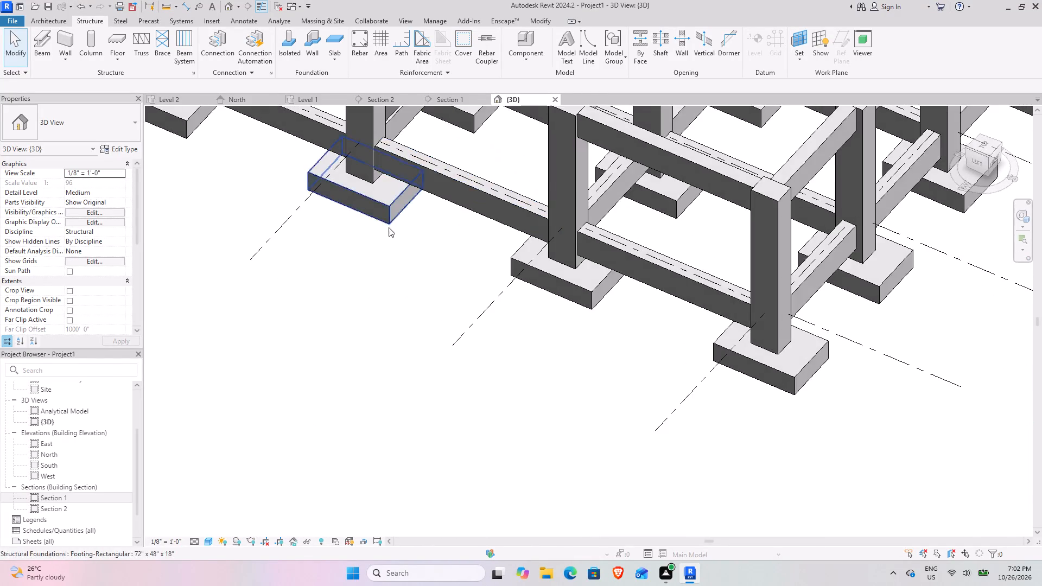
middle_click_drag(487, 283, 753, 397)
middle_click_drag(691, 368, 561, 249, "shift")
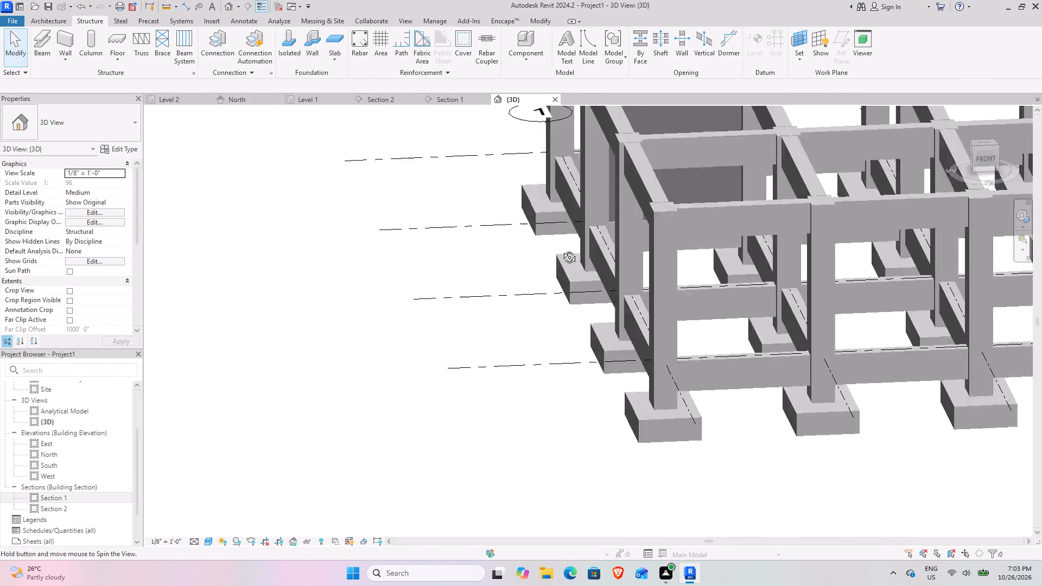
middle_click_drag(561, 249, 608, 412, "shift")
middle_click_drag(613, 326, 421, 383)
scroll(484, 341, "down", 5)
middle_click_drag(474, 345, 558, 232)
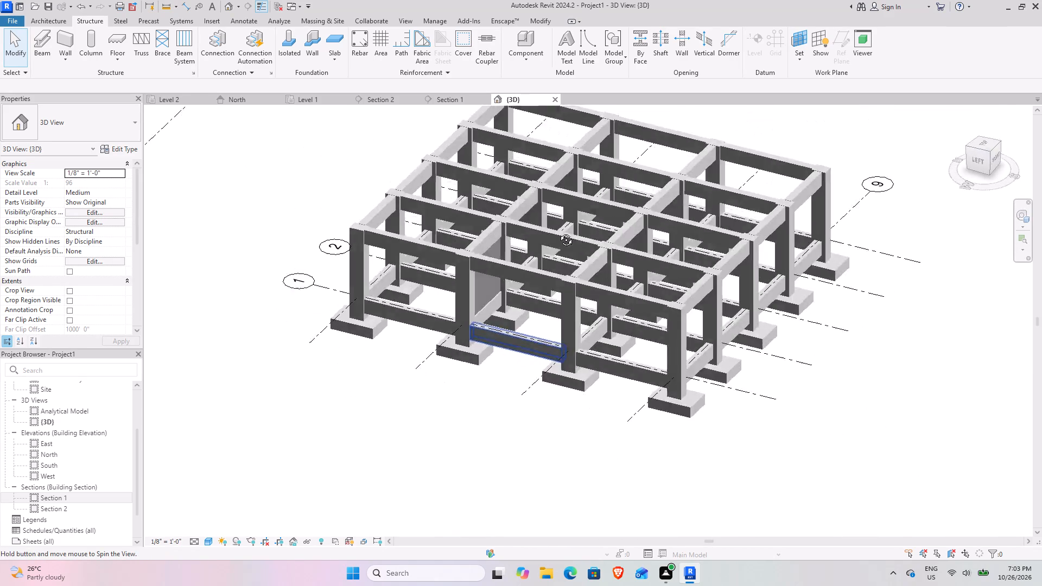
middle_click_drag(558, 232, 472, 300)
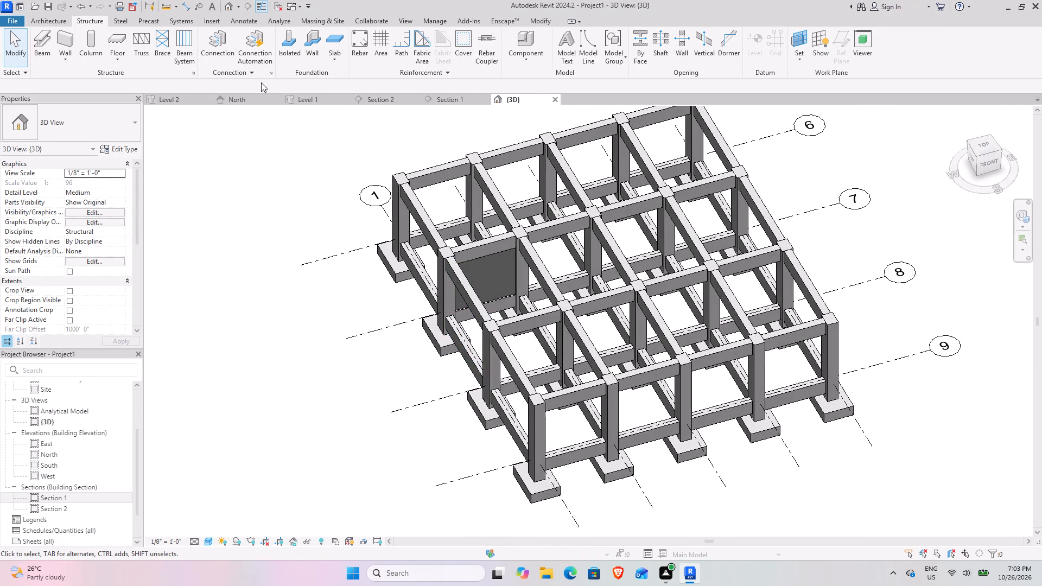
Select the structural wall on grid 7 in the Level 1 plan and show the elements involved in its related warning.
left_click(326, 105)
scroll(424, 302, "down", 7)
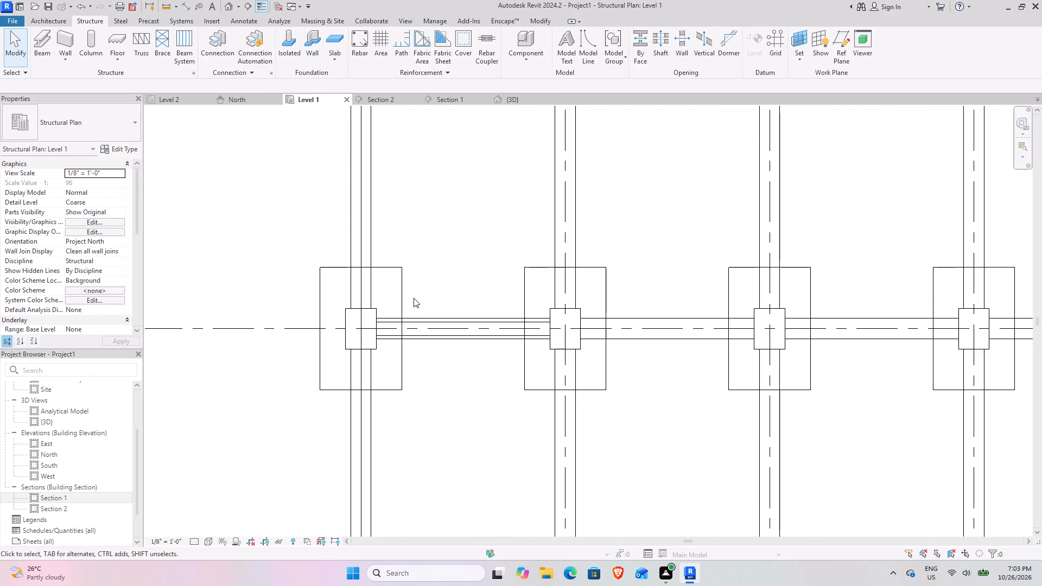
scroll(414, 298, "down", 8)
middle_click_drag(528, 302, 445, 264)
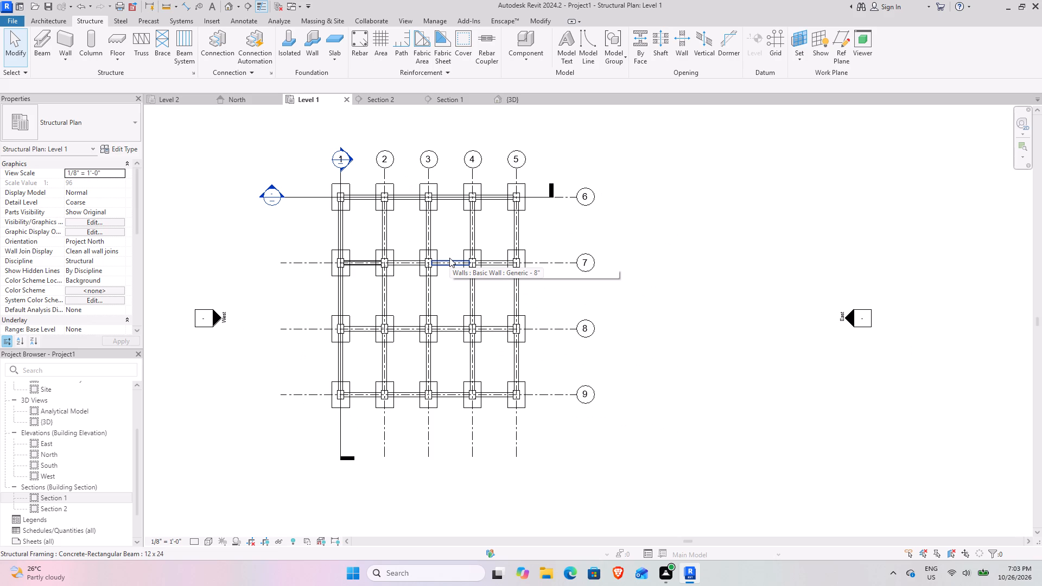
left_click(360, 264)
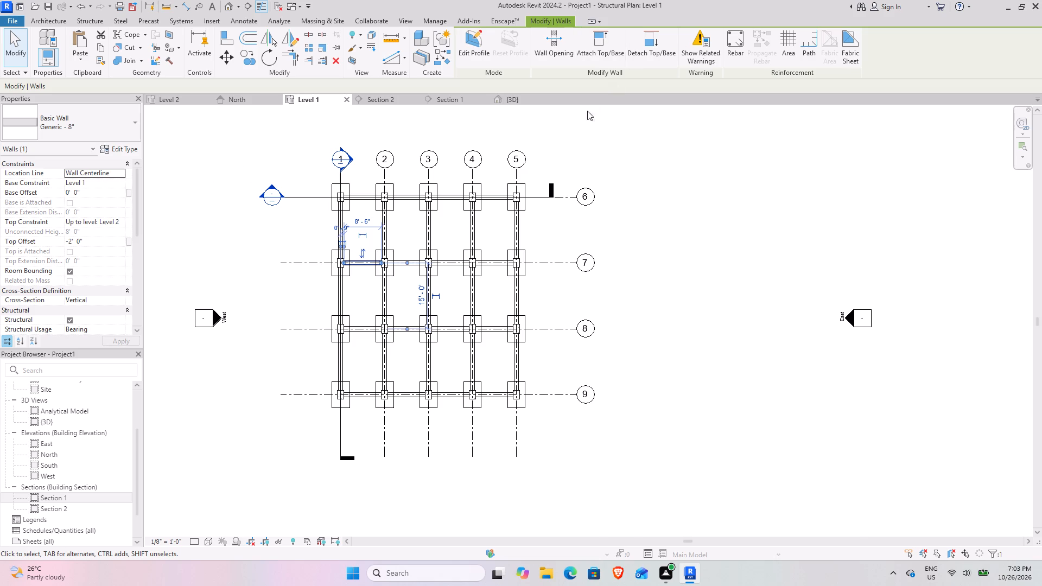
scroll(331, 248, "up", 5)
scroll(387, 253, "up", 5)
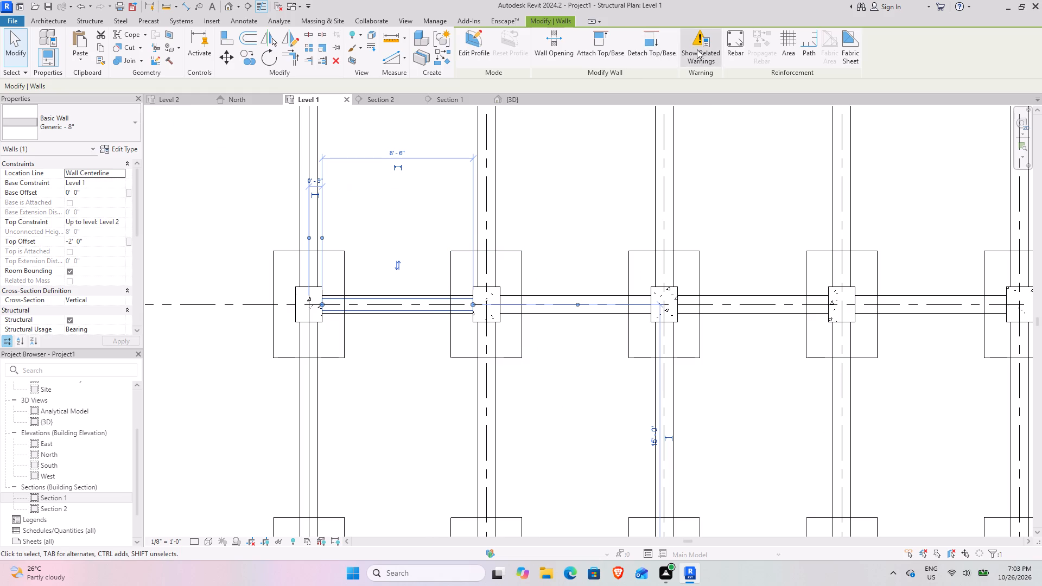
left_click(697, 49)
left_click(843, 478)
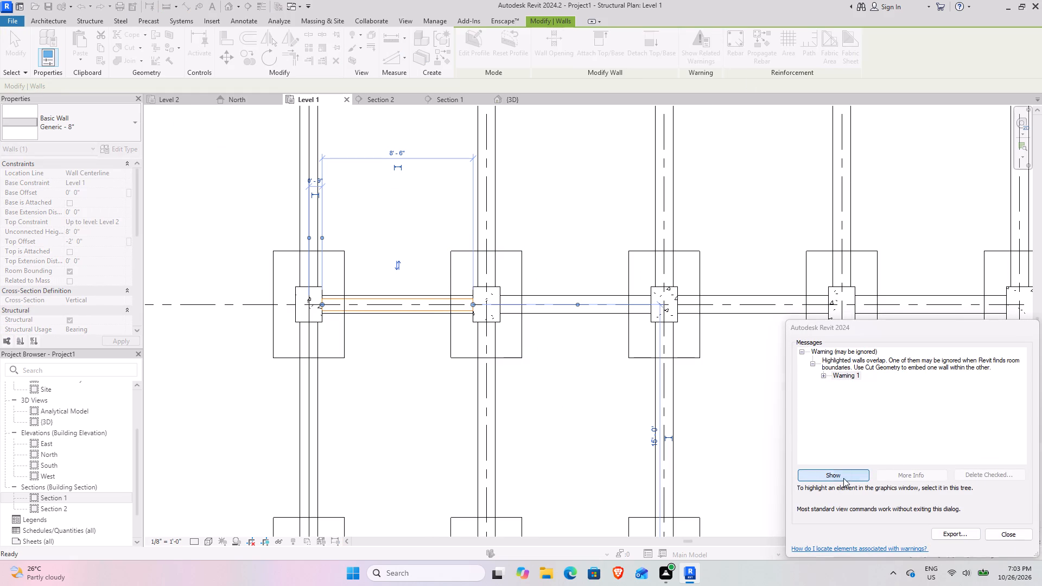
left_click(586, 328)
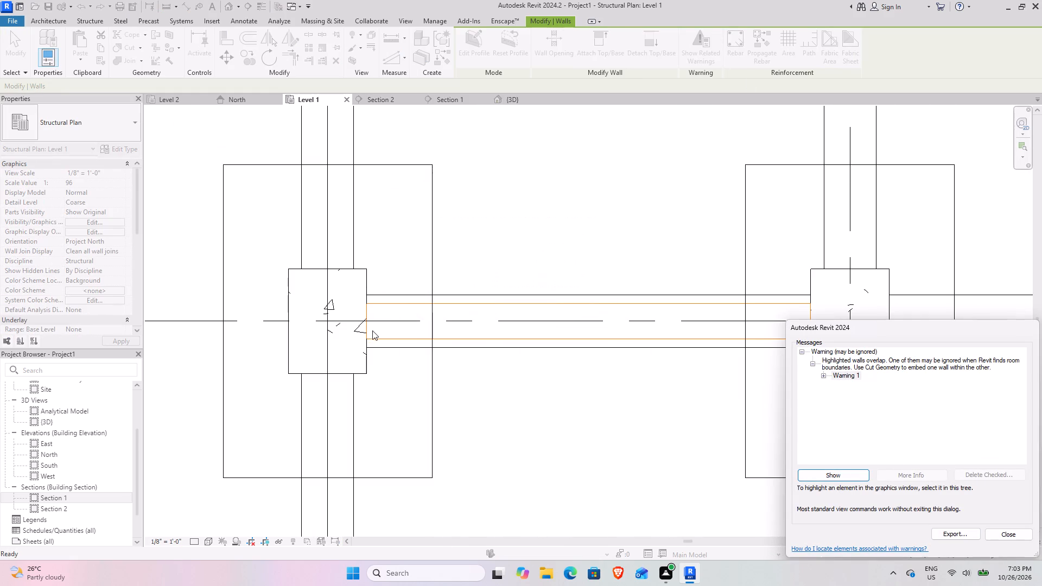
scroll(372, 330, "up", 5)
scroll(368, 323, "down", 5)
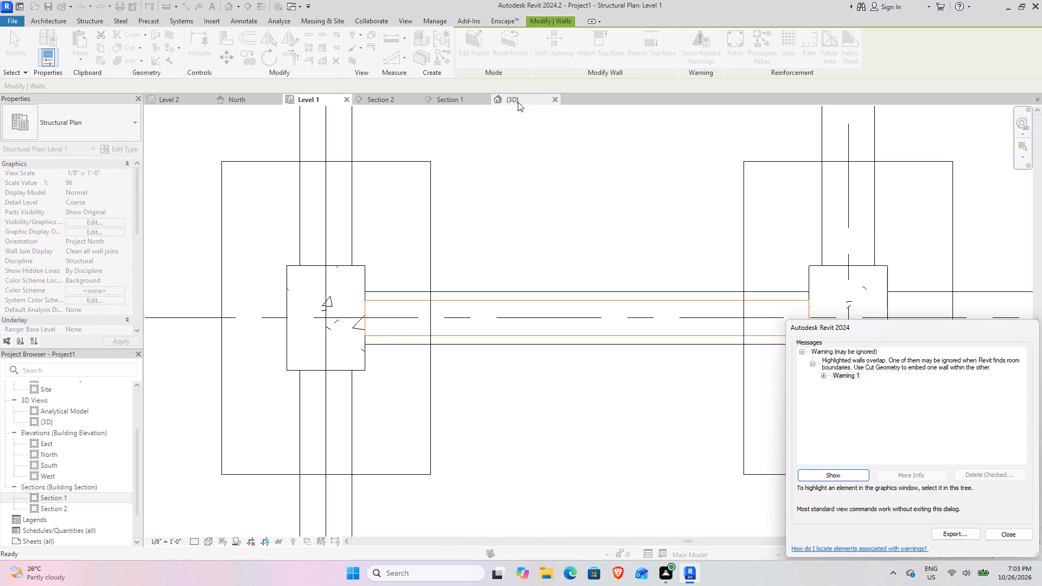
Examine the walls highlighted by the warning in the 3D view, and close the warning.
left_click(518, 102)
scroll(468, 305, "up", 5)
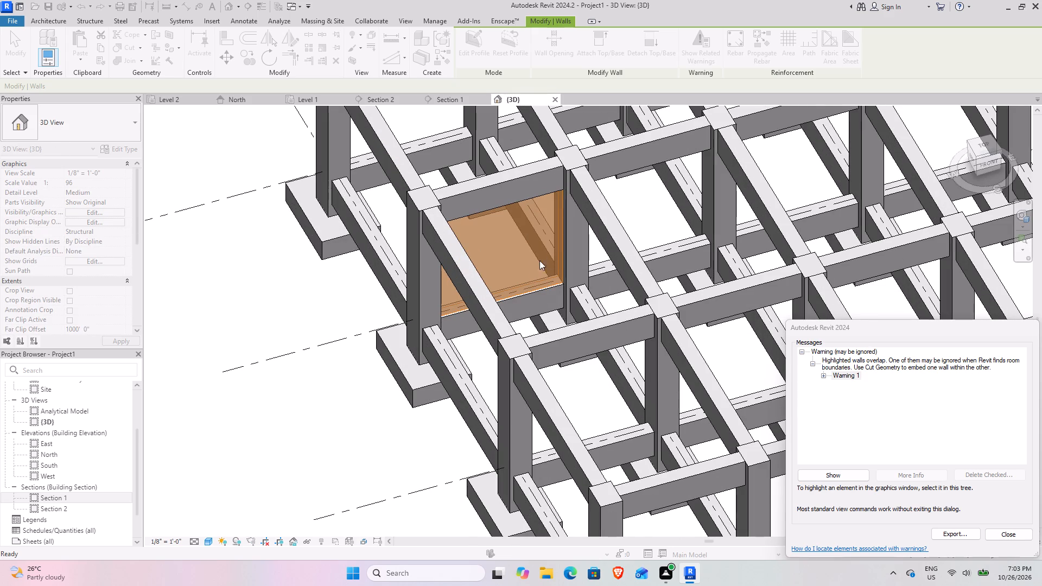
middle_click_drag(513, 253, 356, 253, "shift")
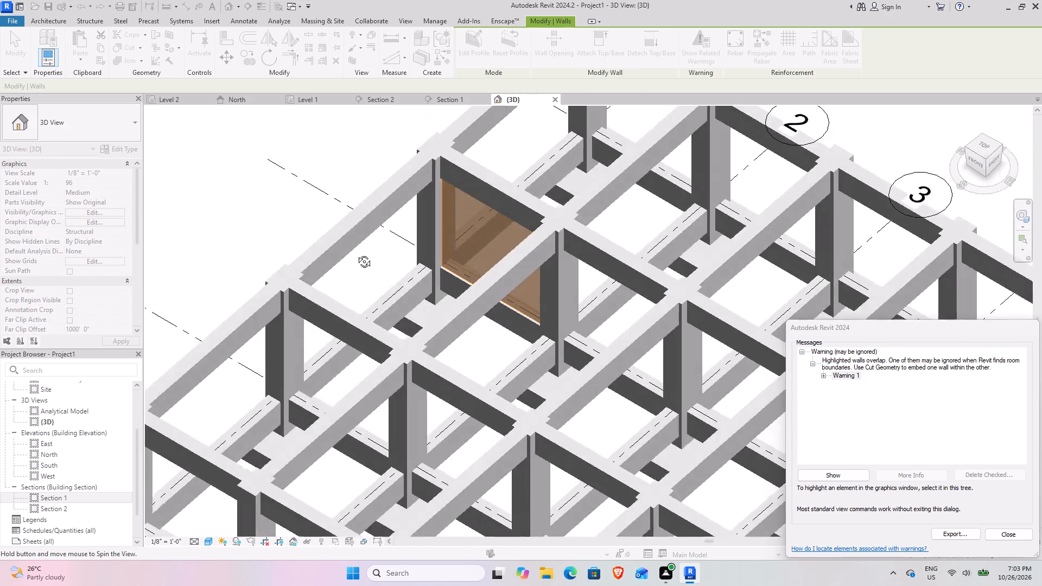
middle_click_drag(356, 253, 426, 201, "shift")
scroll(443, 184, "up", 10)
middle_click_drag(416, 204, 512, 123, "shift")
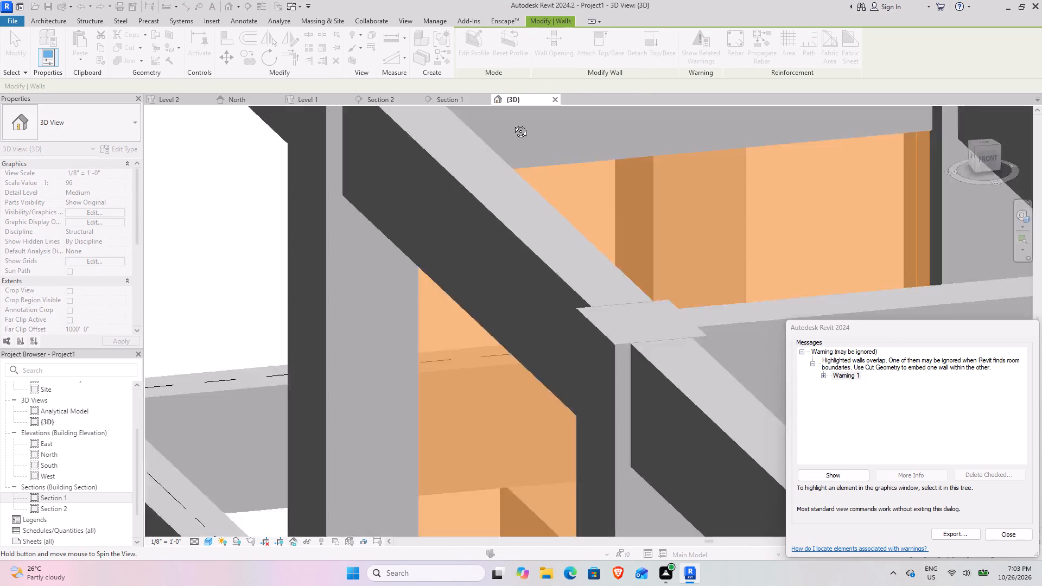
middle_click_drag(512, 123, 633, 90, "shift")
scroll(639, 258, "down", 5)
middle_click_drag(667, 289, 475, 407)
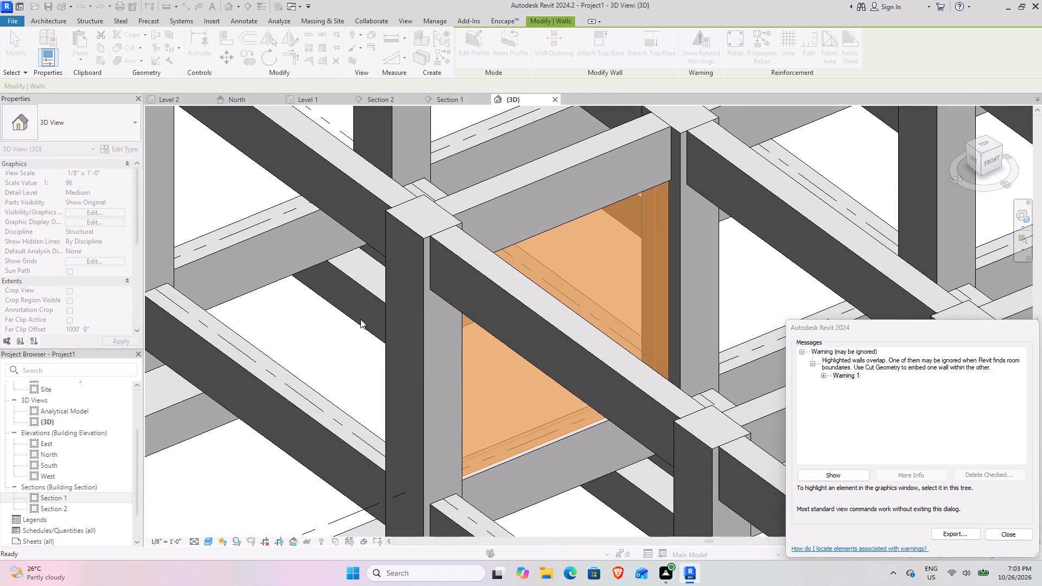
left_click(360, 316)
left_click(1008, 532)
Draw a structural wall similar to the existing Generic - 8" wall on grid 1 between grids 6 and 7 in Level 1, located by Finish Face: Exterior and flipped inward.
scroll(585, 363, "down", 5)
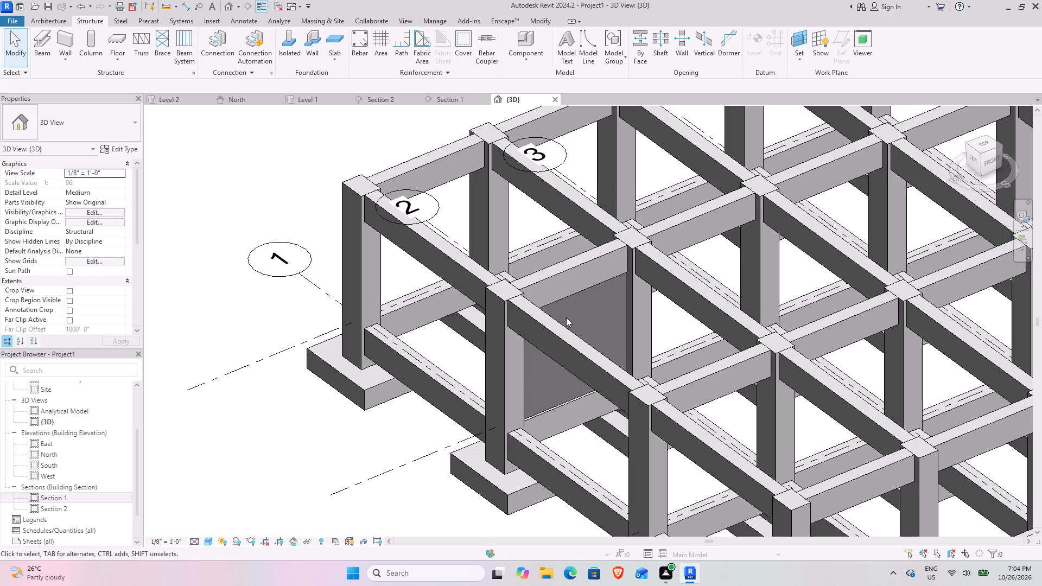
left_click(624, 292)
scroll(617, 290, "down", 4)
middle_click_drag(603, 289, 537, 236)
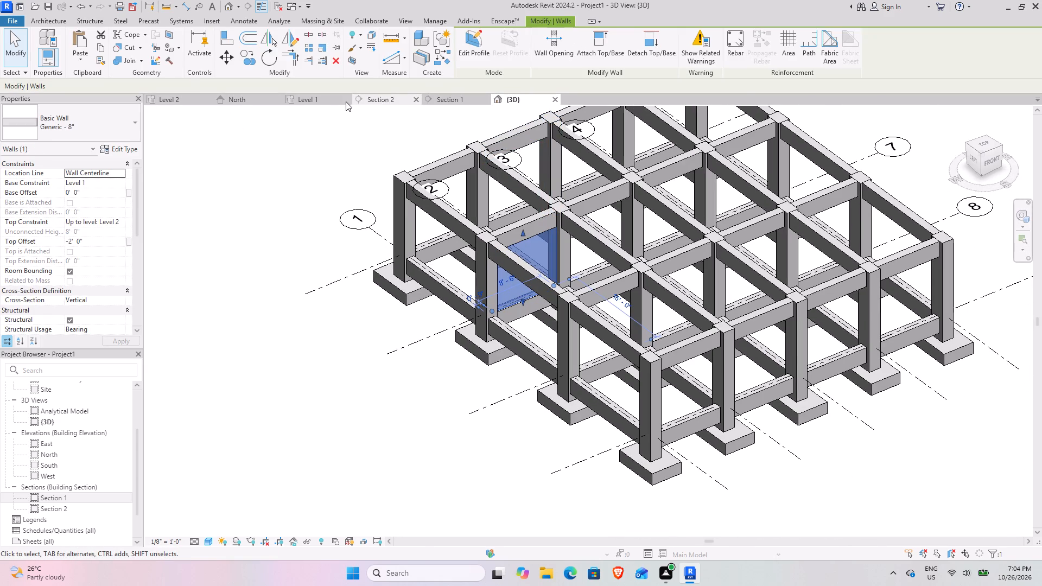
left_click(308, 102)
left_click(441, 57)
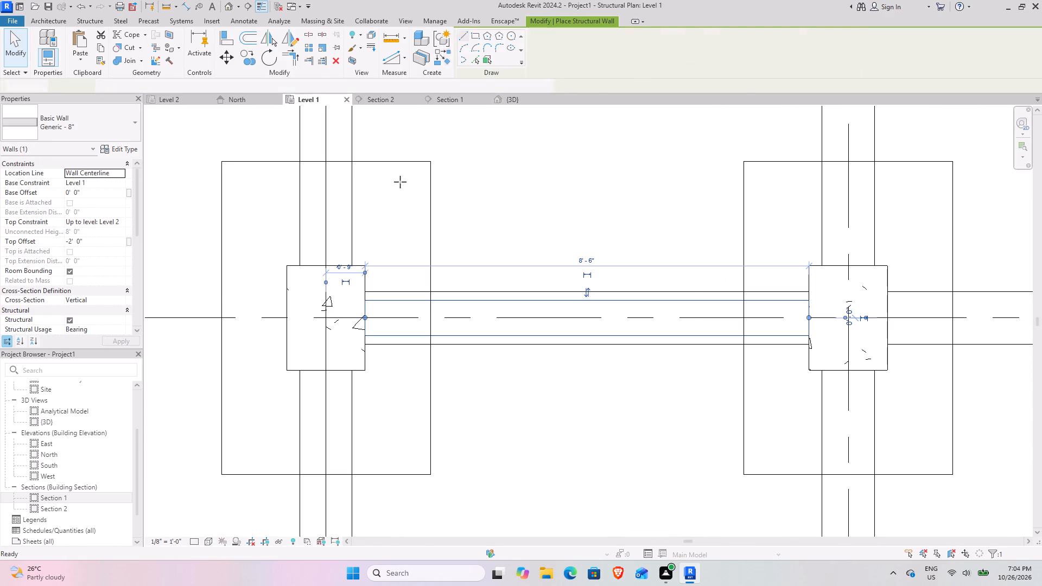
scroll(364, 194, "down", 4)
middle_click_drag(339, 191, 425, 313)
left_click(356, 84)
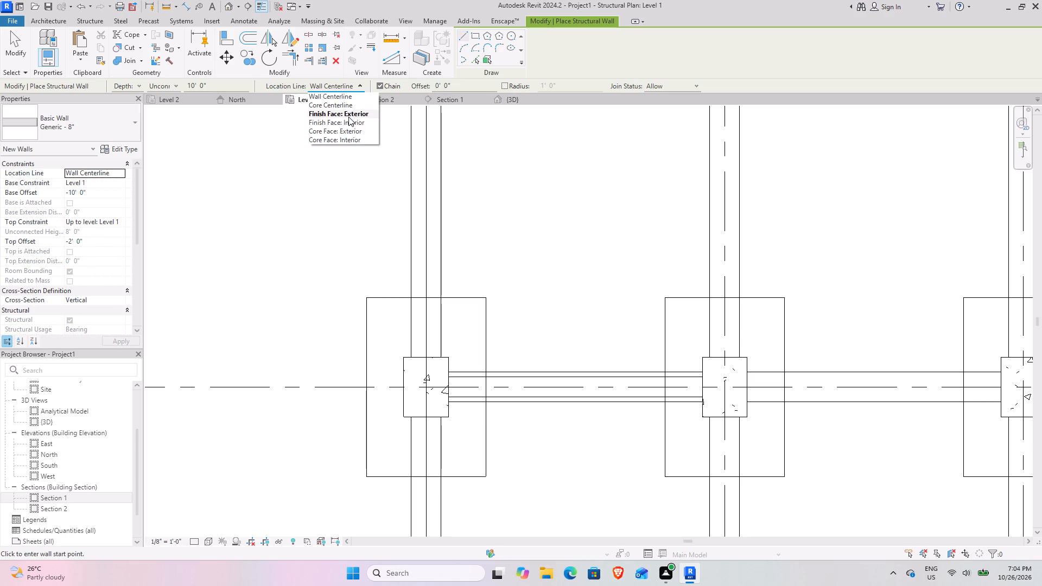
left_click(348, 117)
middle_click_drag(424, 171, 444, 306)
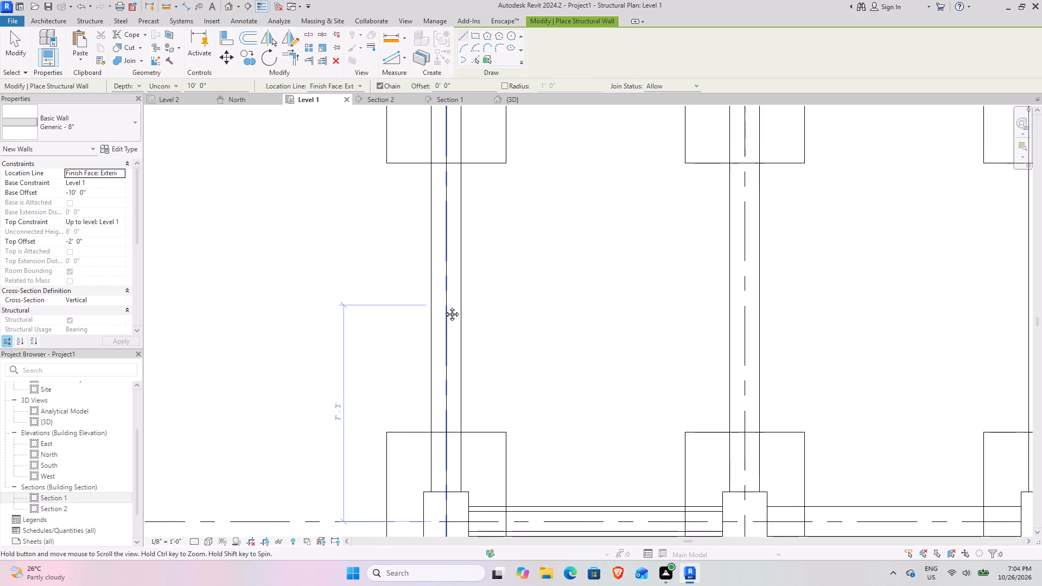
middle_click_drag(444, 306, 446, 310)
middle_click_drag(439, 245, 442, 341)
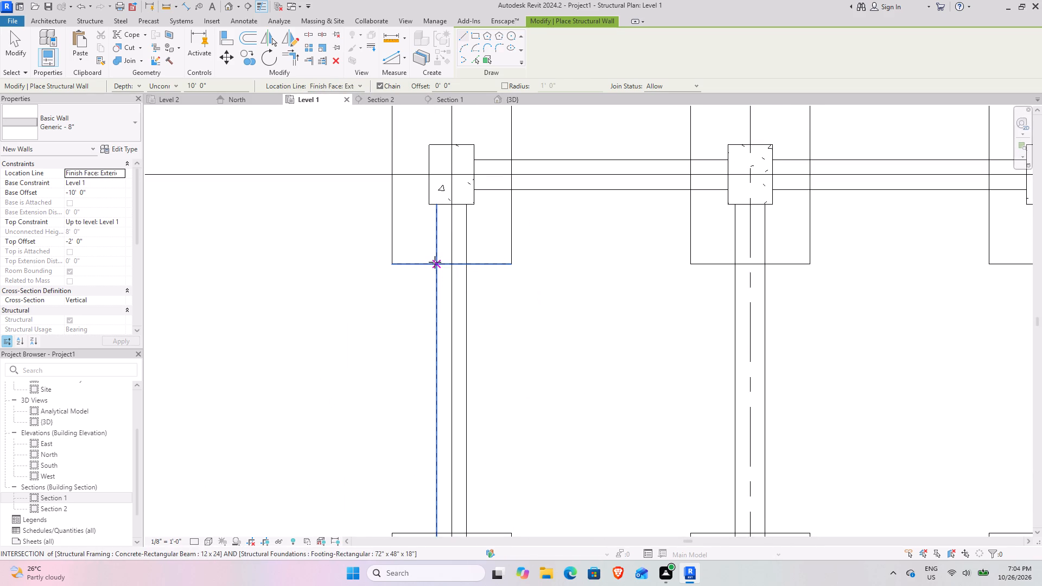
scroll(433, 231, "up", 5)
left_click(448, 193)
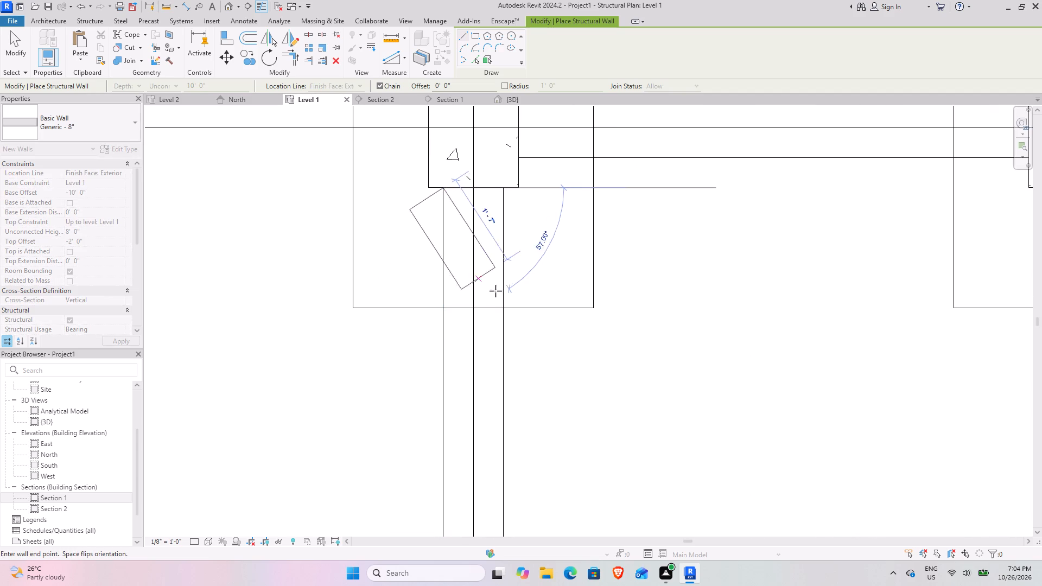
key("space")
scroll(454, 344, "down", 4)
middle_click_drag(450, 351, 425, 148)
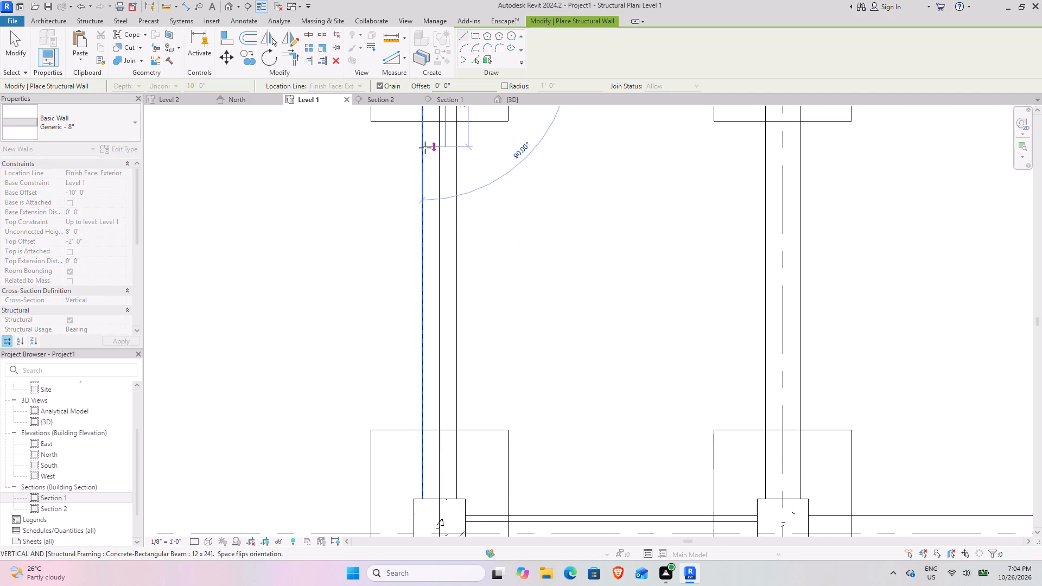
middle_click_drag(423, 454, 421, 249)
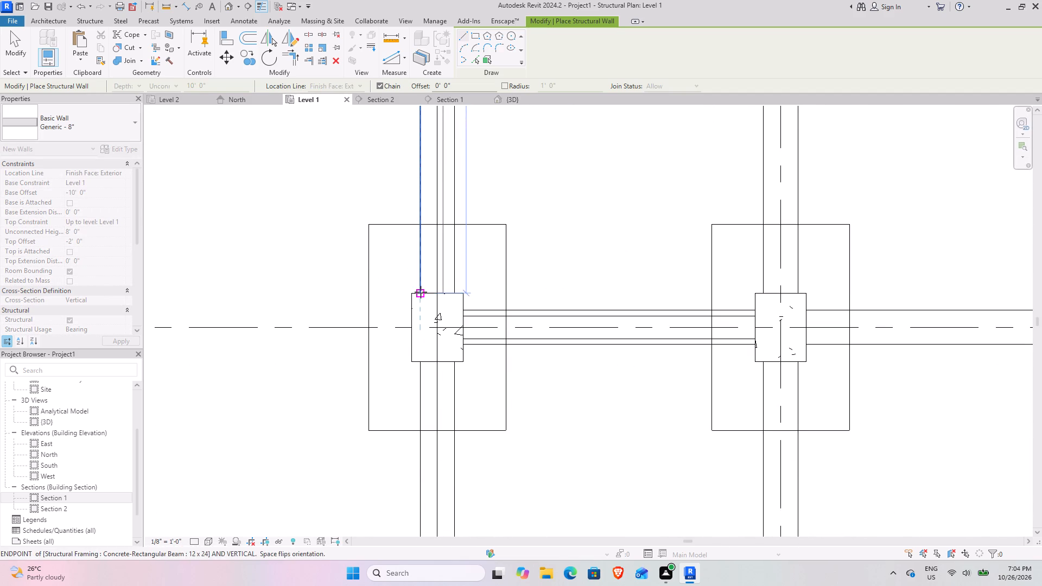
left_click(421, 292)
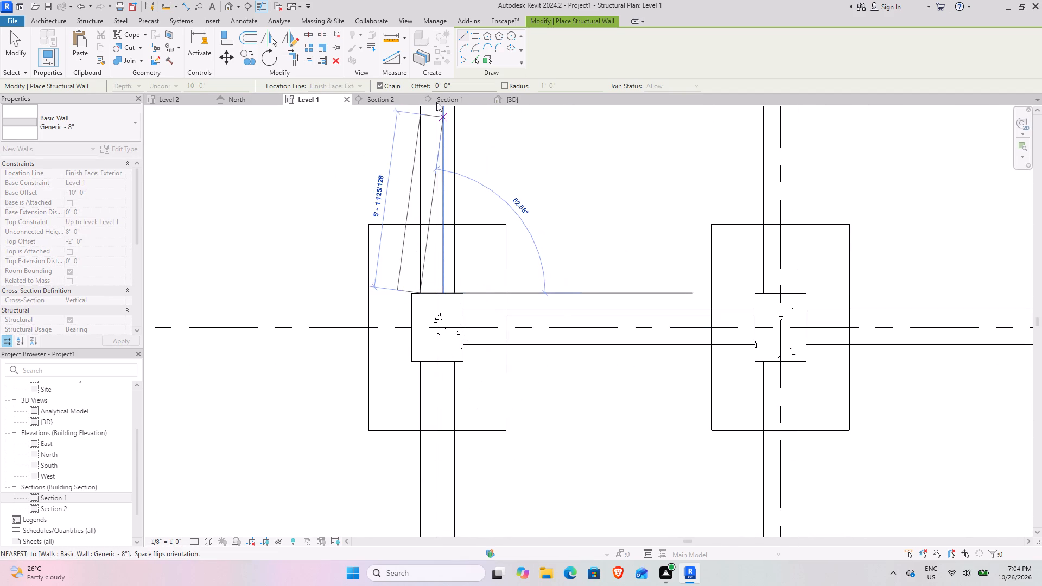
Turn off wall chaining and draw a separate Generic - 8" wall on grid 1 between the columns at grids 7 and 8, flipped inward.
left_click(382, 87)
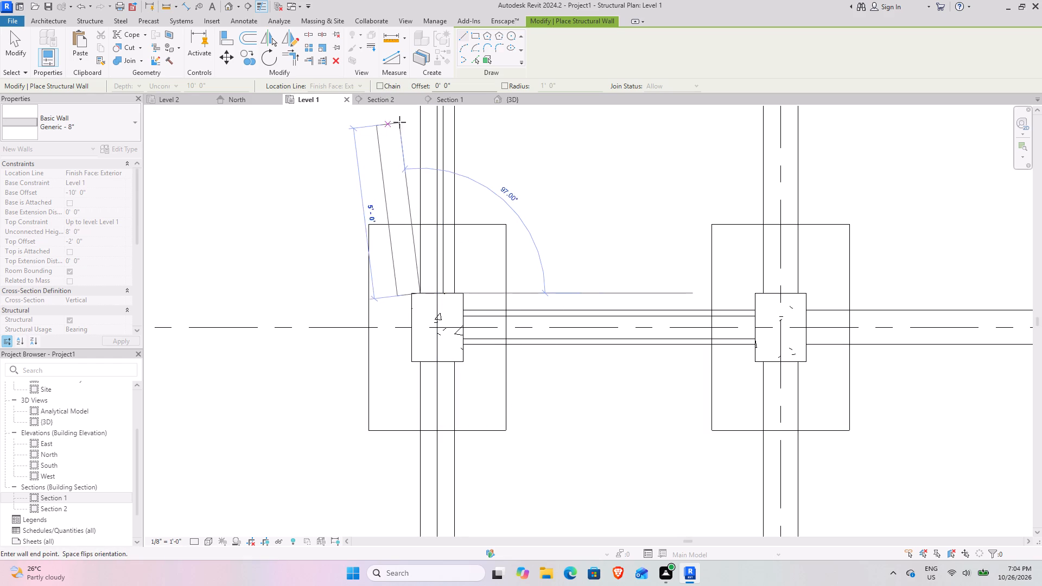
key("Escape")
left_click(421, 363)
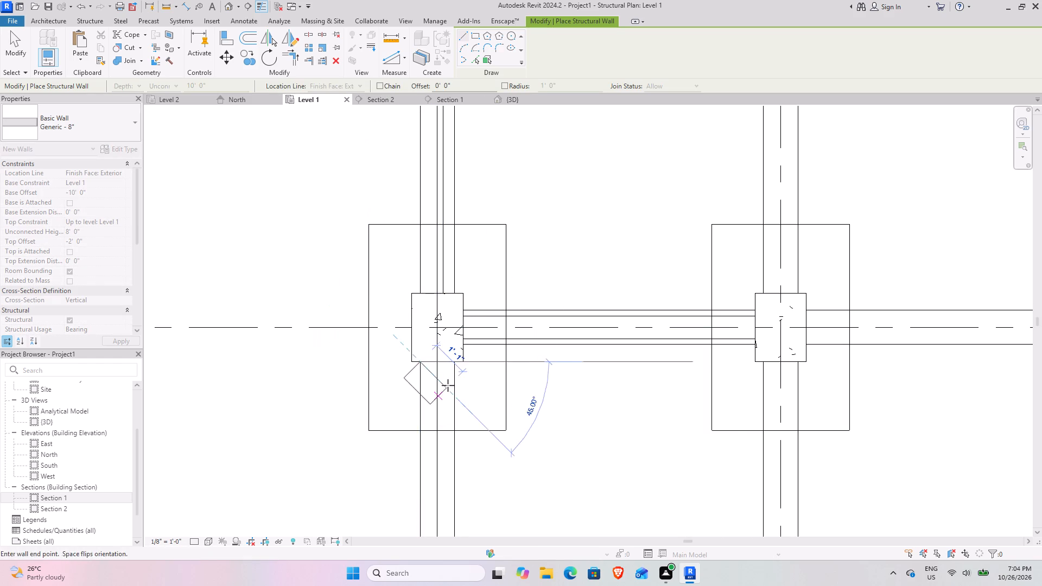
scroll(448, 385, "down", 4)
middle_click_drag(438, 377, 421, 183)
key("space")
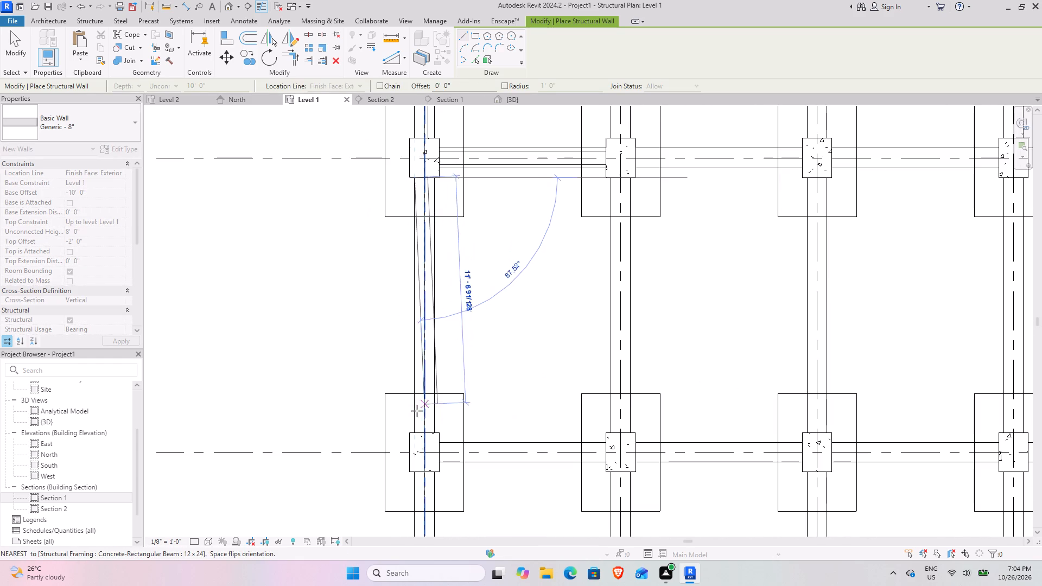
left_click(418, 434)
Set the location line to Finish Face: Interior and draw a 13'-0" wall on grid 1 between the columns at grids 8 and 9, flipped inward.
middle_click_drag(441, 436, 448, 216)
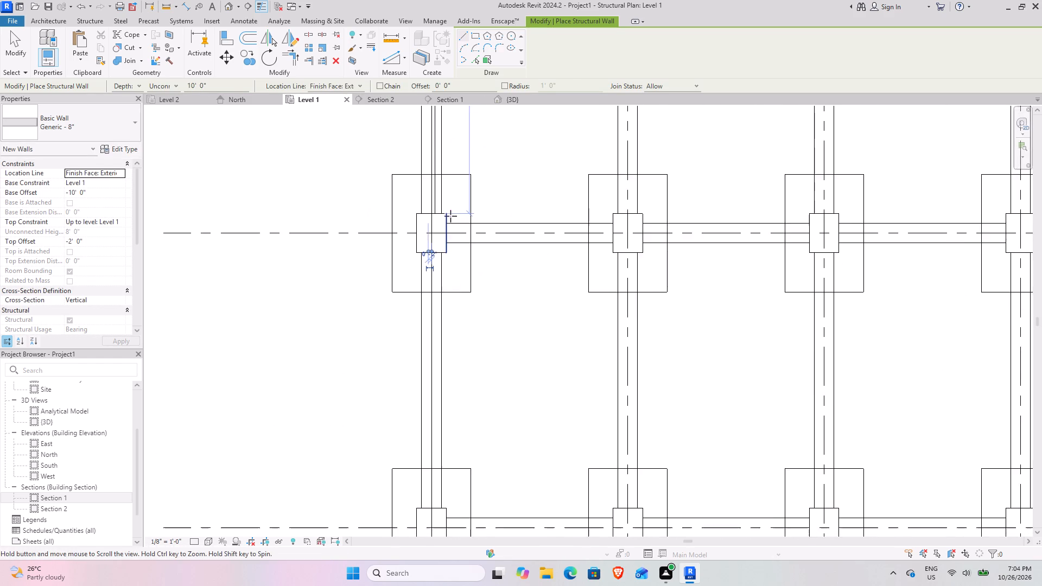
scroll(441, 250, "up", 8)
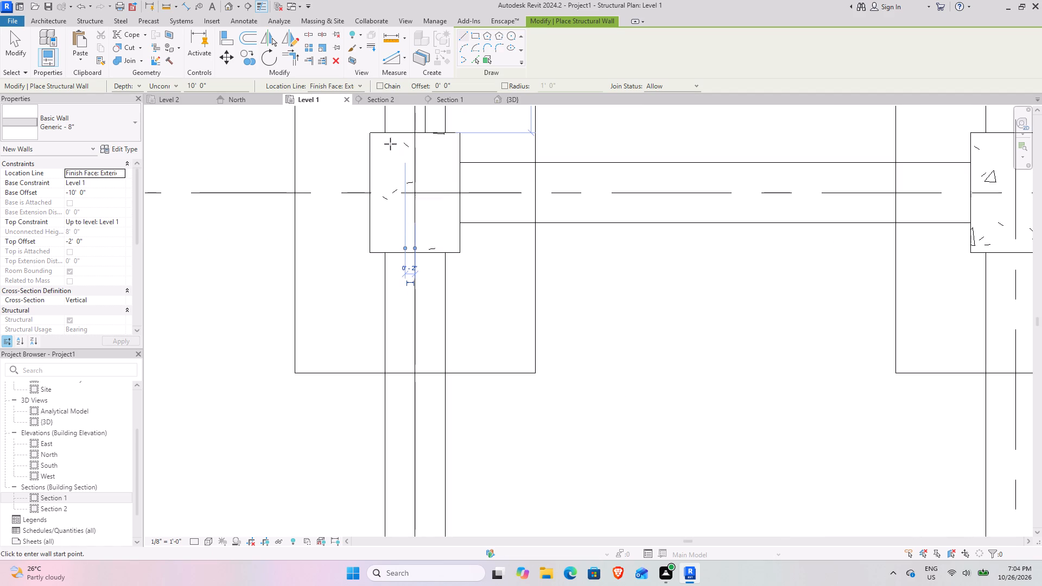
left_click(351, 83)
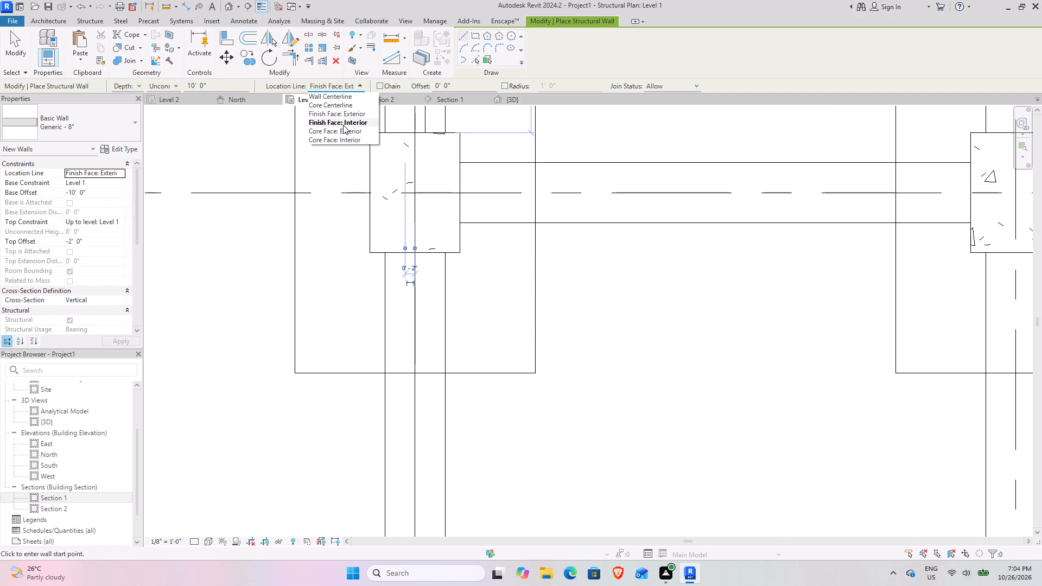
left_click(343, 125)
left_click(389, 255)
scroll(418, 290, "down", 4)
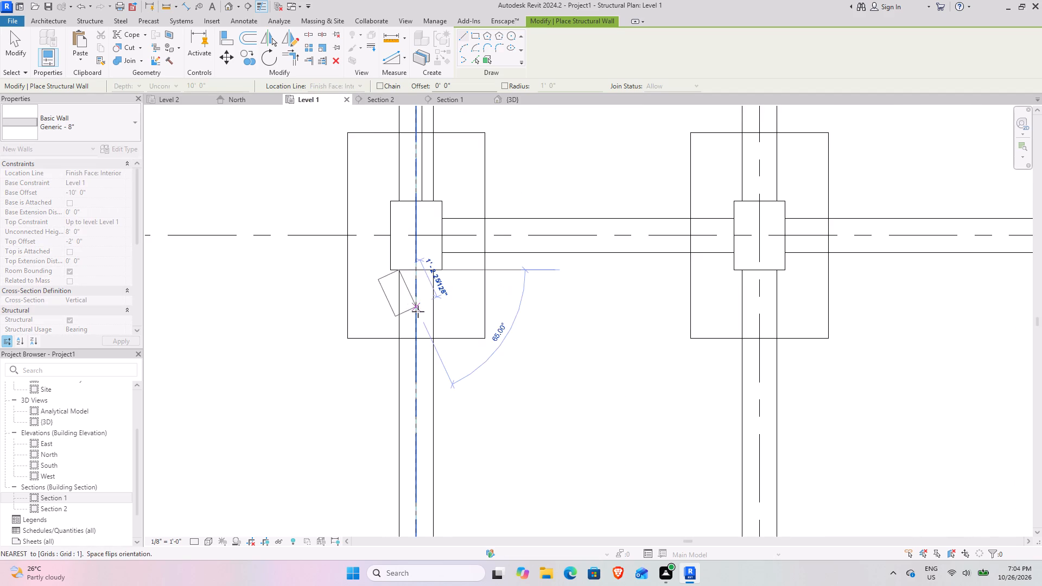
middle_click_drag(394, 324, 396, 144)
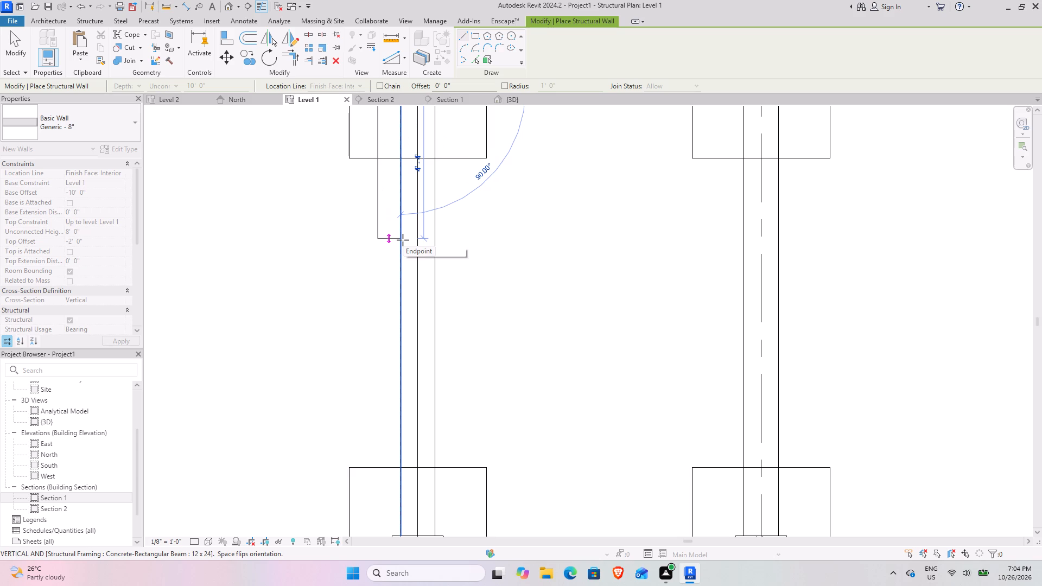
key("space")
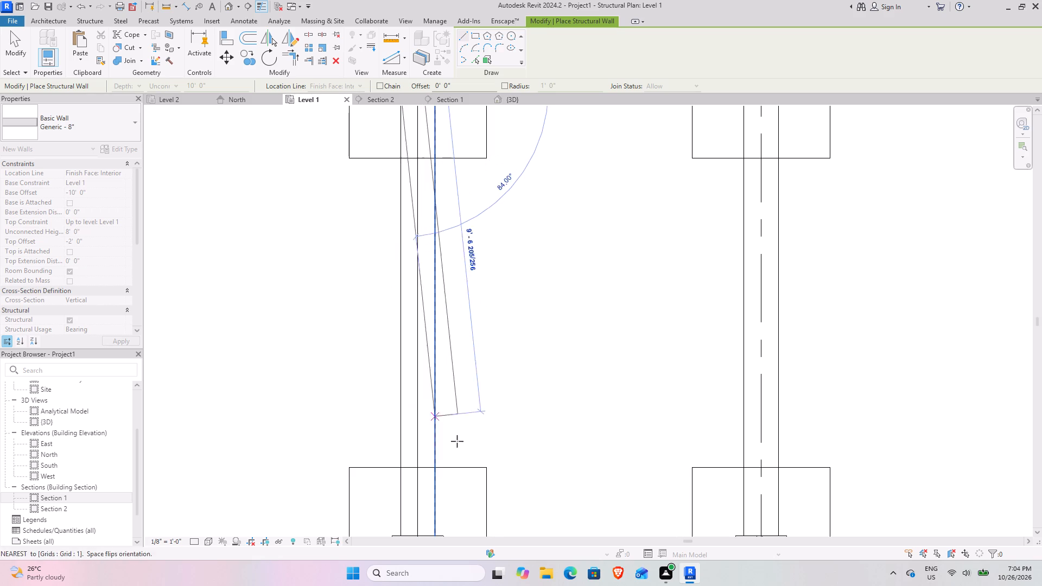
middle_click_drag(415, 393, 433, 196)
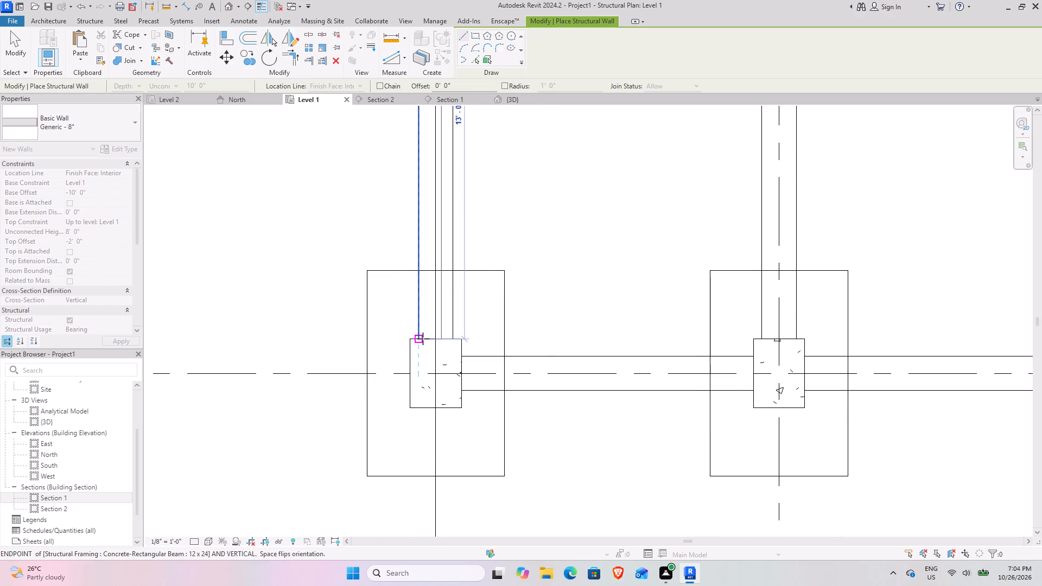
left_click(423, 339)
Draw two 8'-6" walls along the outer beam edge on grid 9, between the columns at grids 1 and 2 and grids 2 and 3.
scroll(443, 316, "down", 5)
middle_click_drag(499, 348, 514, 257)
scroll(627, 312, "down", 2)
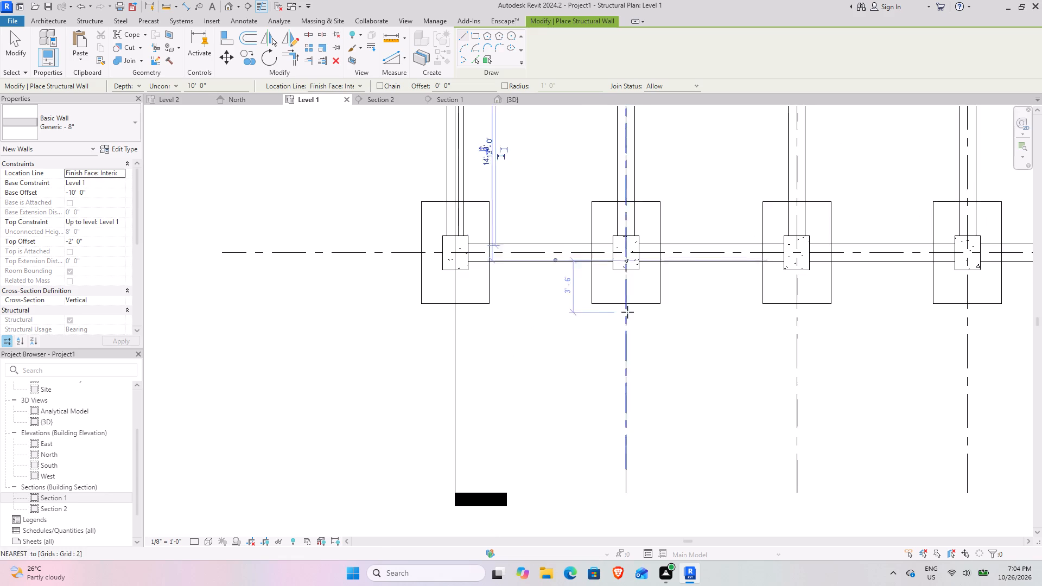
scroll(627, 312, "down", 2)
middle_click_drag(596, 312, 455, 349)
scroll(423, 327, "up", 13)
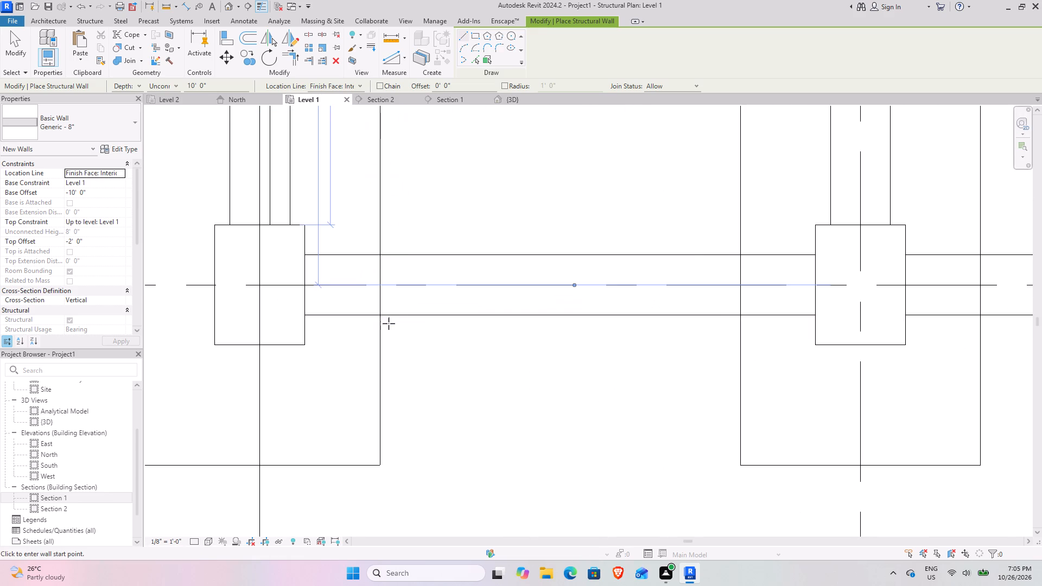
left_click(306, 316)
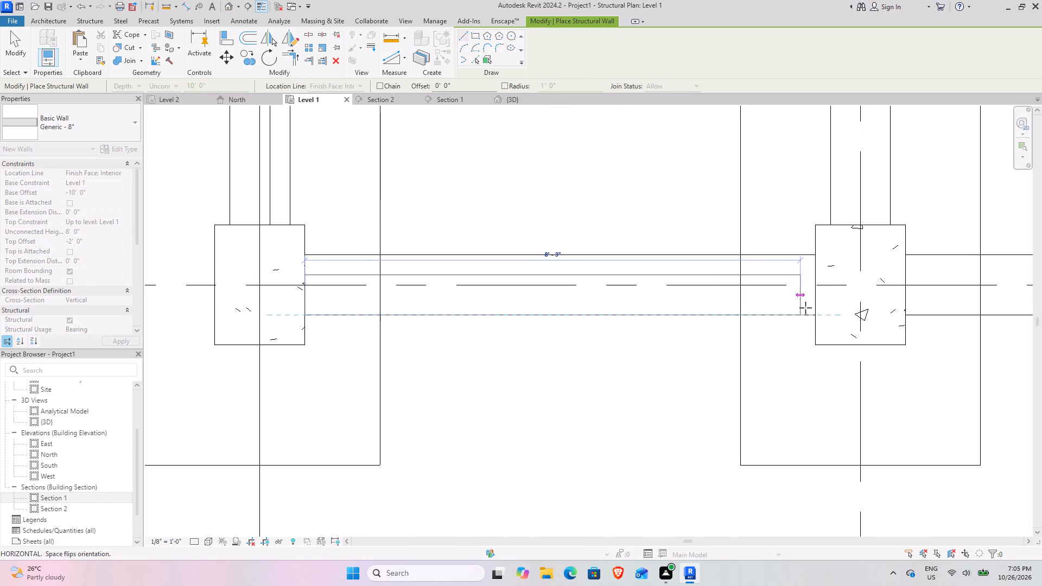
left_click(814, 313)
middle_click_drag(791, 310, 467, 356)
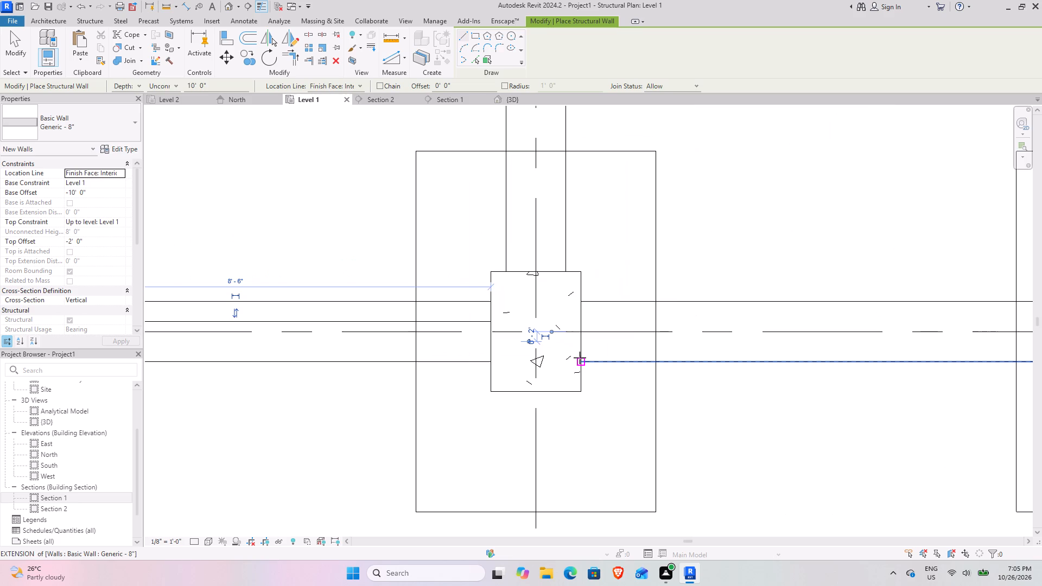
left_click(580, 358)
middle_click_drag(744, 354, 350, 326)
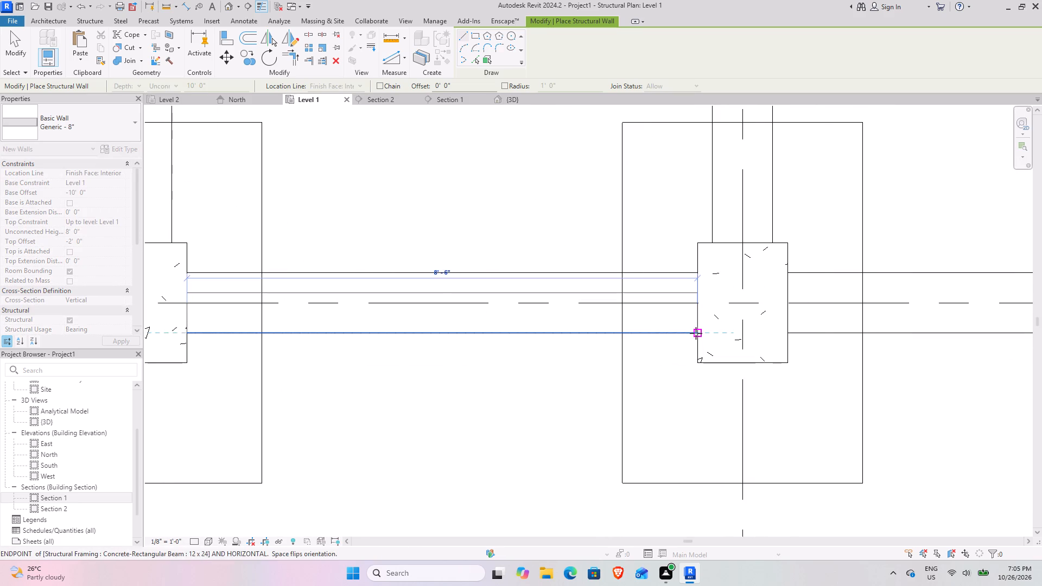
left_click(696, 333)
Draw two more 8'-6" walls on grid 9, between the columns at grids 3 and 4 and grids 4 and 5, and end wall placement.
middle_click_drag(735, 332, 369, 396)
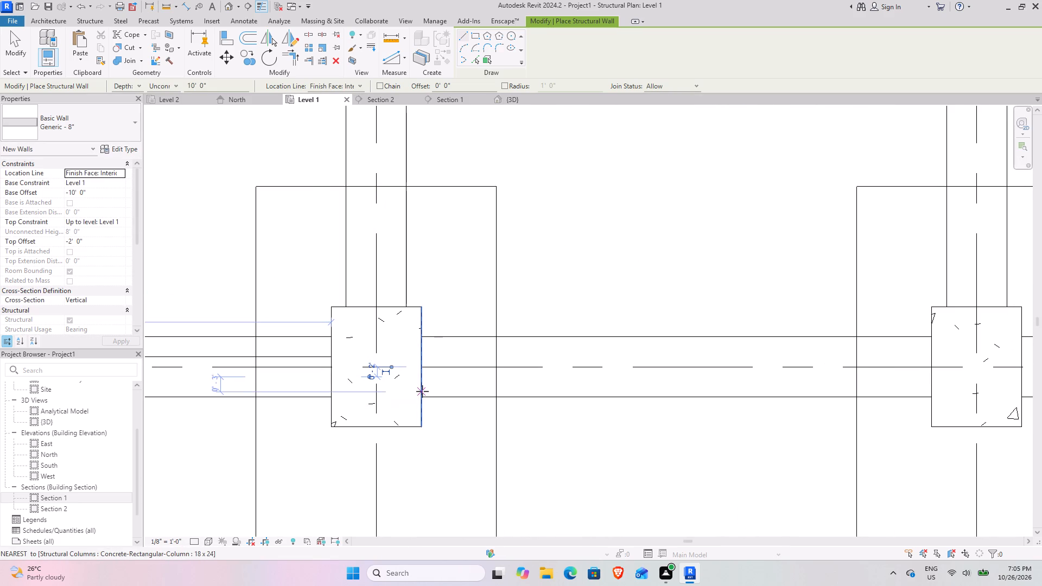
left_click(422, 396)
middle_click_drag(612, 375, 296, 373)
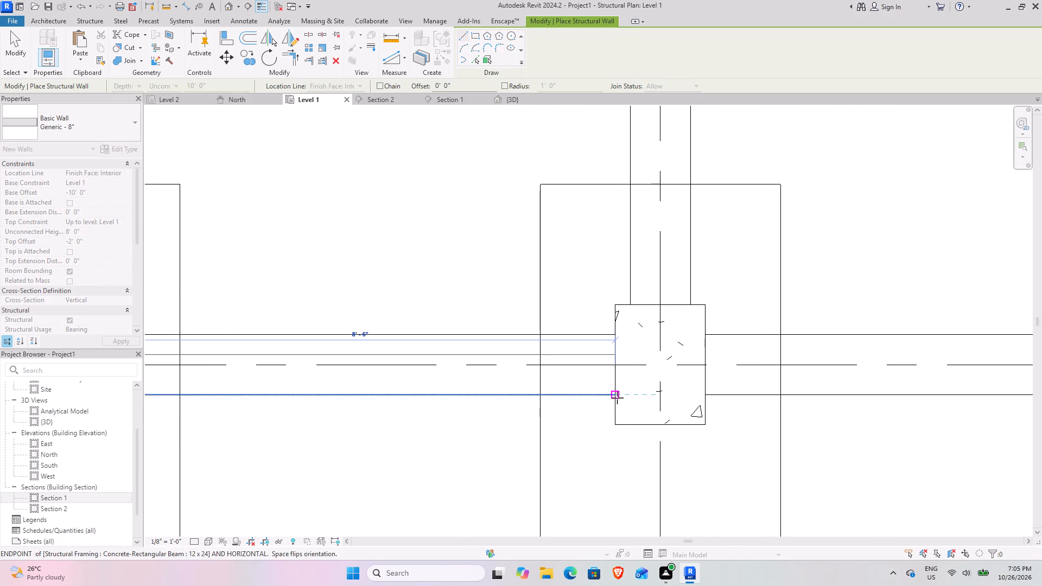
left_click(617, 398)
scroll(618, 393, "down", 5)
middle_click_drag(636, 370, 320, 387)
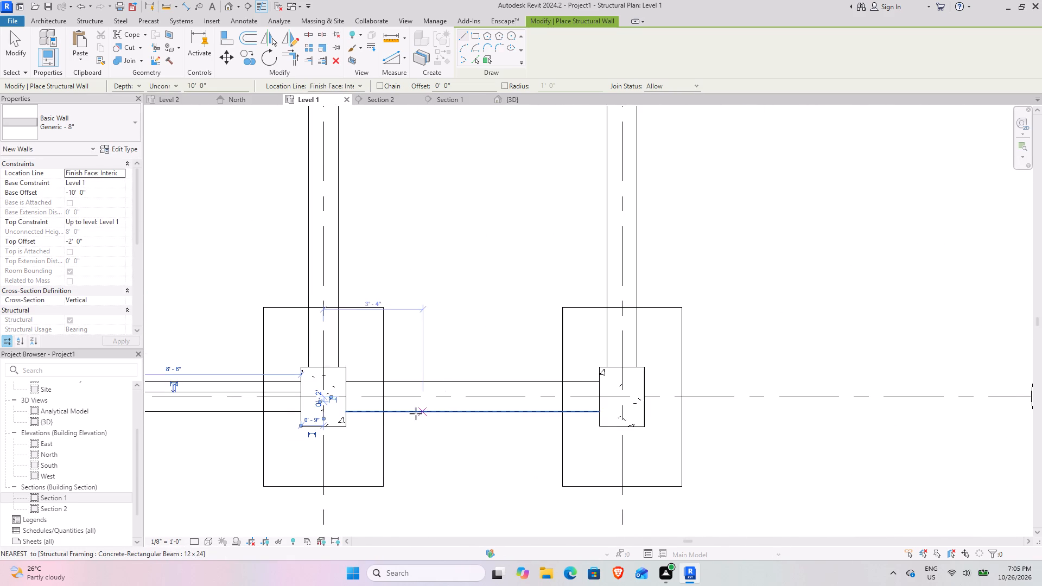
left_click(349, 412)
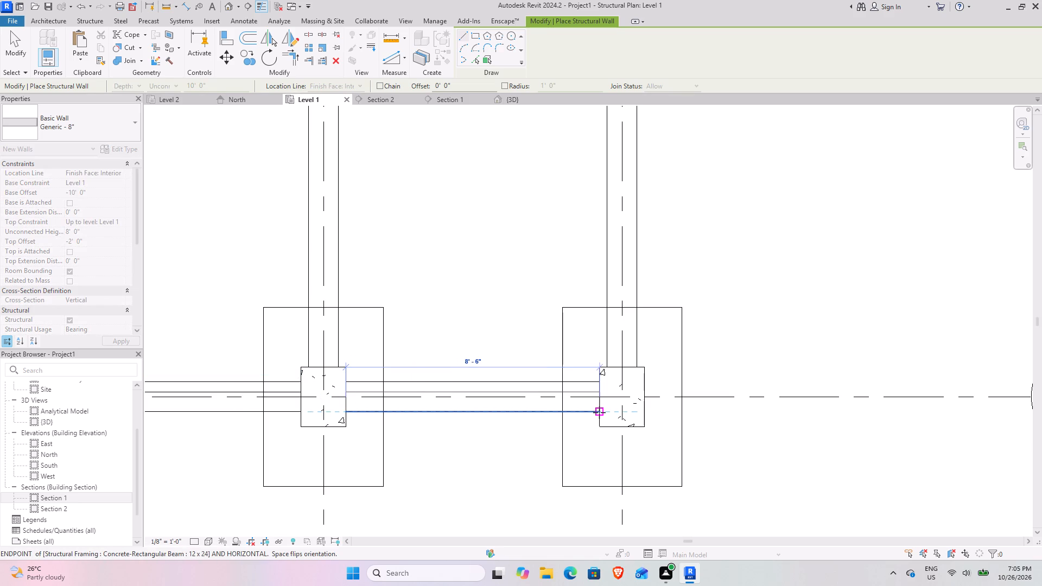
left_click(599, 412)
scroll(404, 386, "down", 4)
middle_click_drag(386, 380, 433, 358)
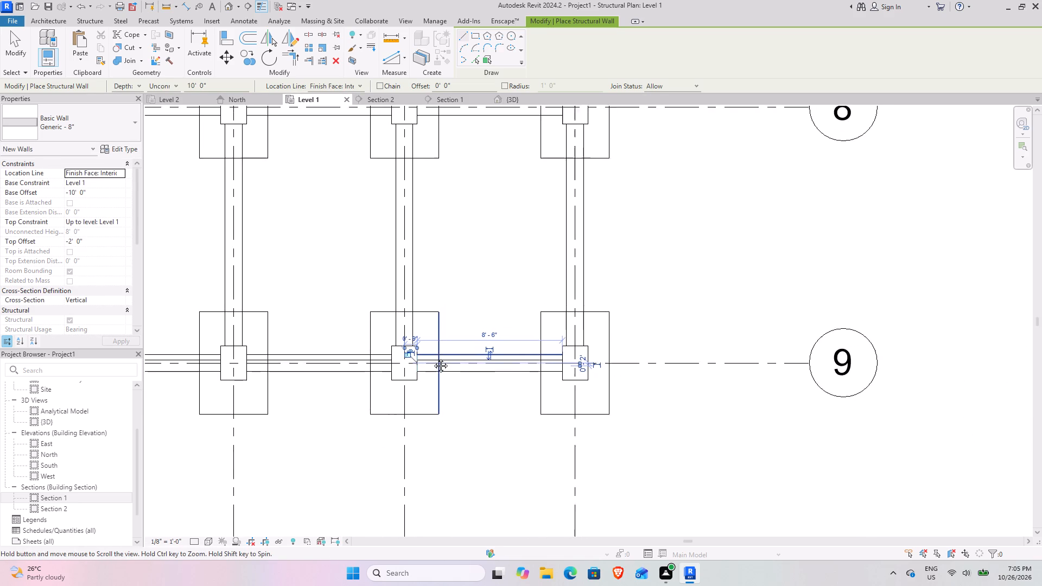
middle_click_drag(433, 358, 433, 364)
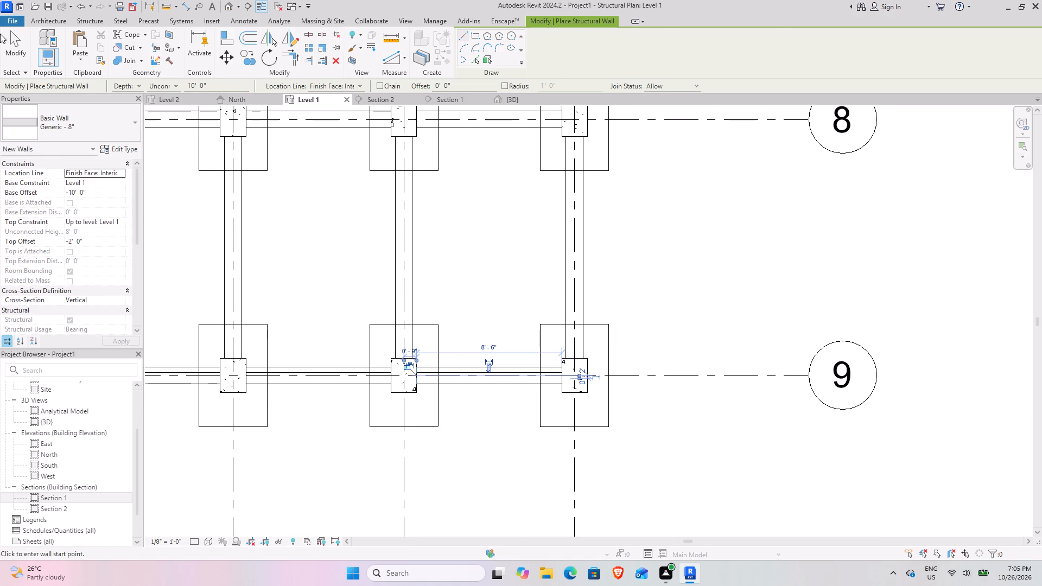
left_click(3, 35)
left_click(20, 43)
Filter the grid 1 elements down to the three walls and copy them to the matching position on grid 5.
scroll(213, 180, "down", 5)
middle_click_drag(243, 223, 603, 320)
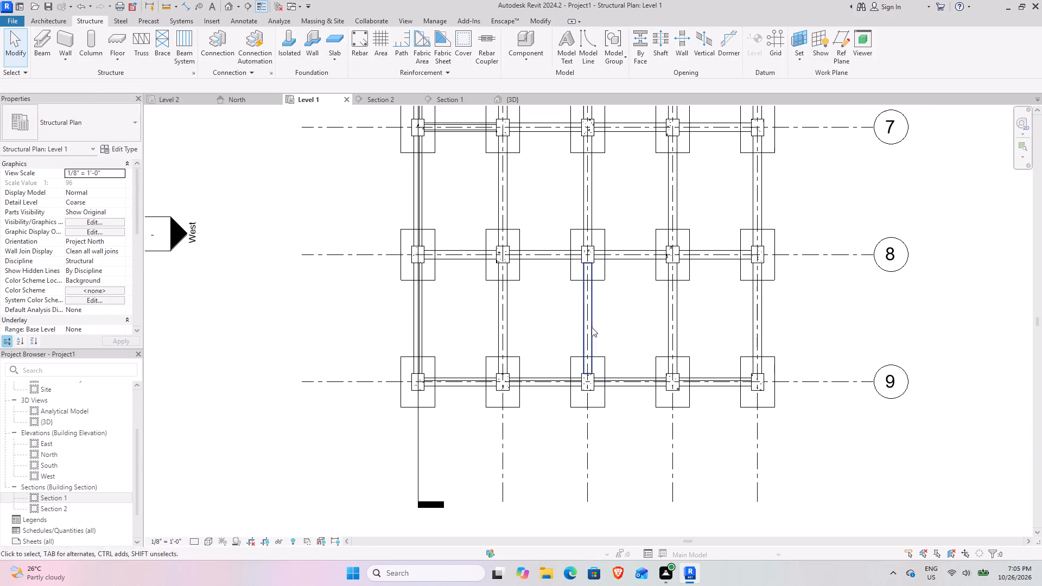
scroll(429, 309, "down", 3)
middle_click_drag(406, 253, 408, 311)
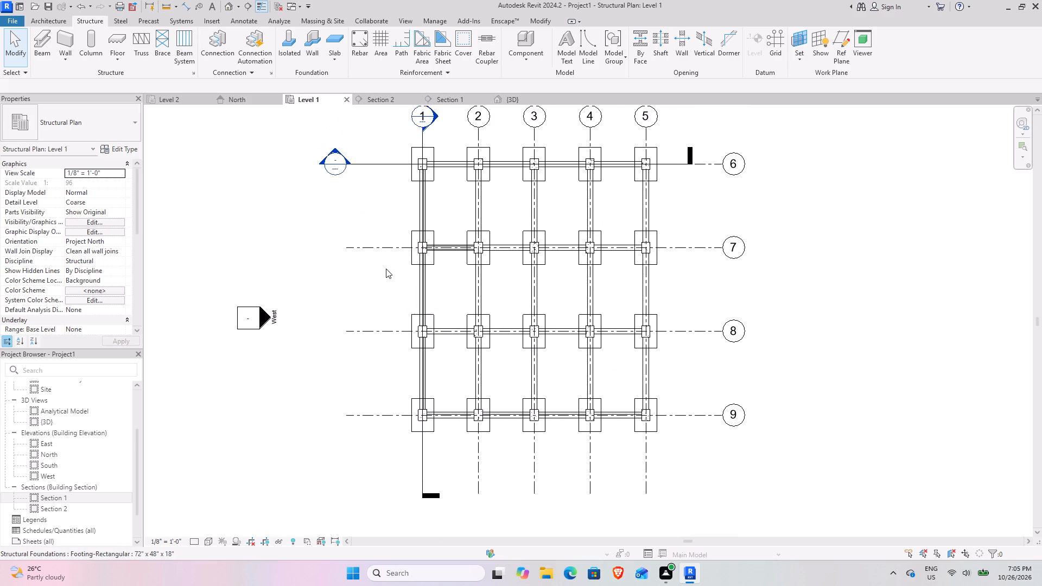
middle_click_drag(383, 269, 368, 310)
left_click_drag(271, 161, 420, 517)
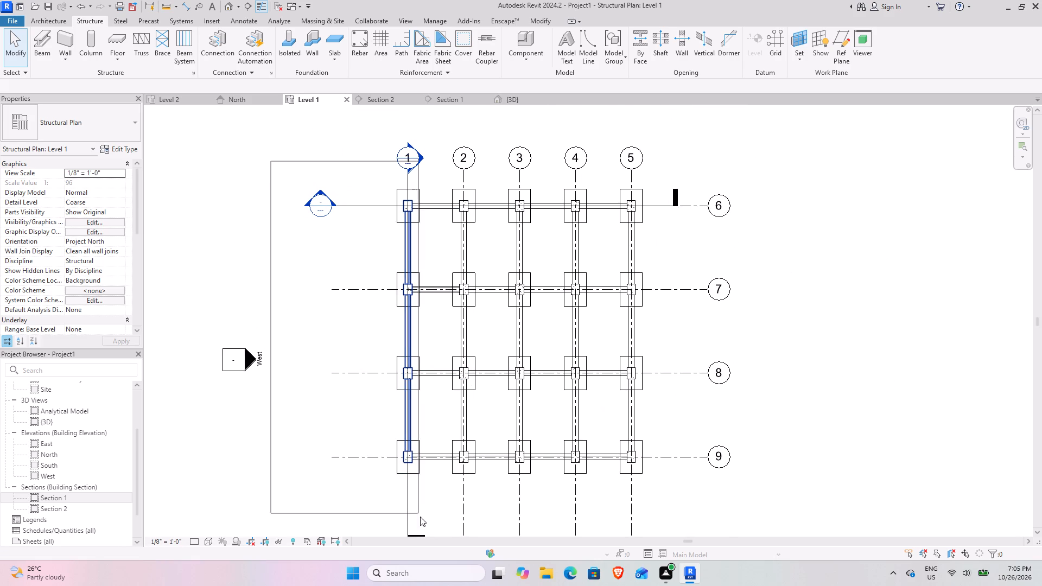
left_click_drag(420, 517, 427, 519)
left_click(465, 54)
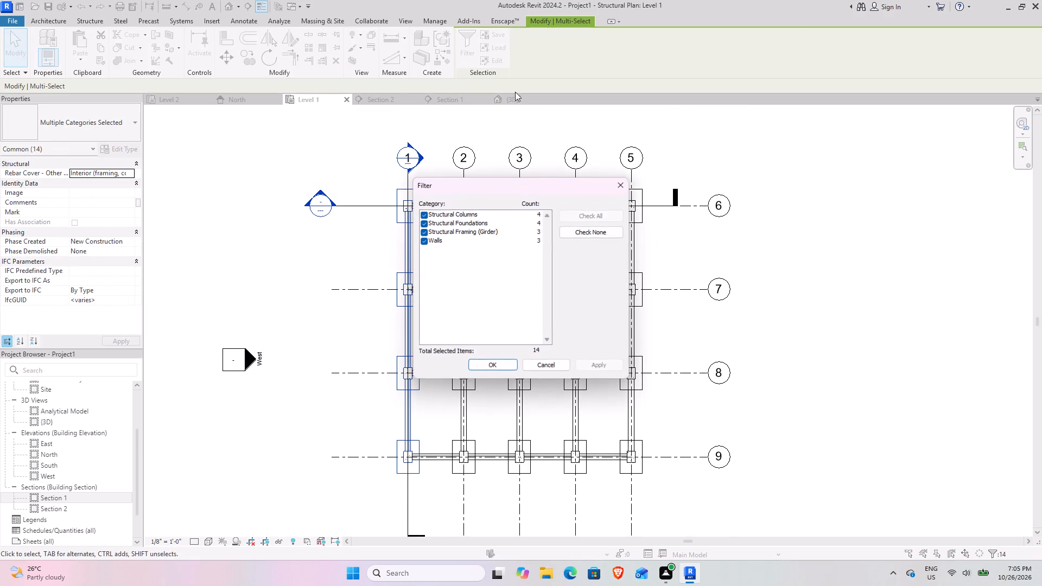
left_click(600, 231)
left_click(420, 243)
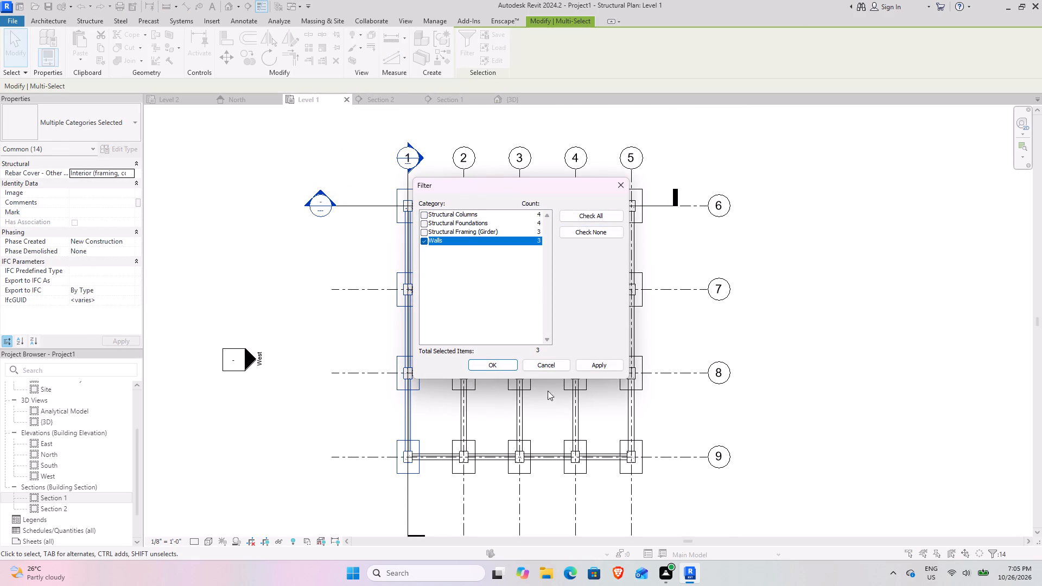
left_click(498, 363)
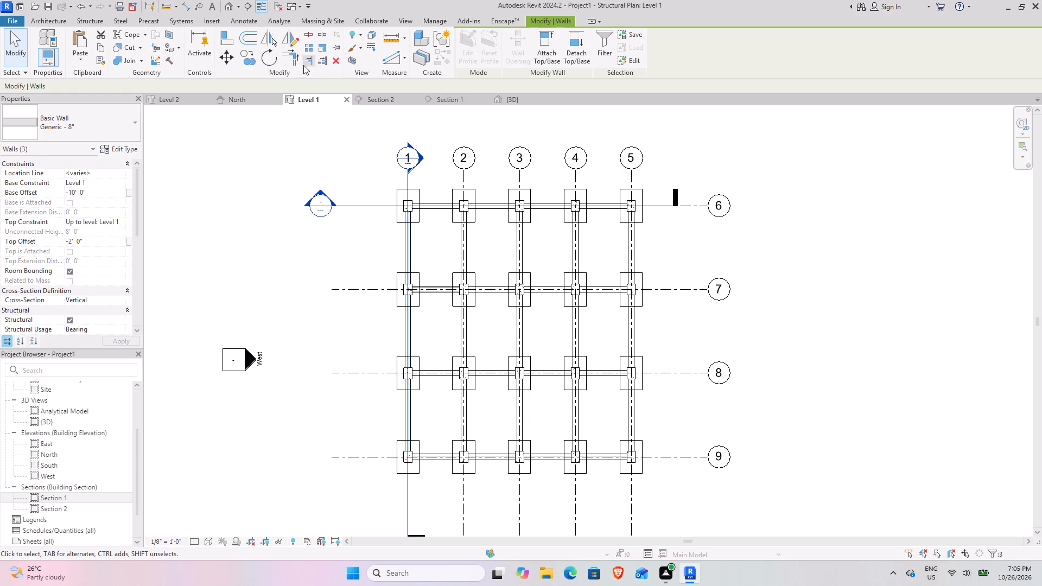
left_click(254, 57)
scroll(401, 176, "up", 9)
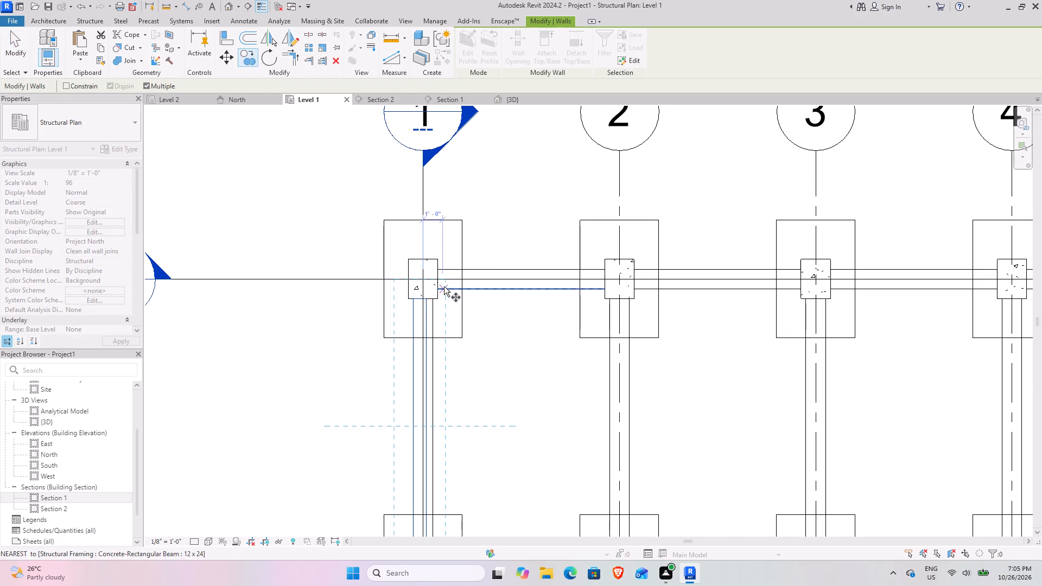
left_click(463, 223)
scroll(563, 234, "down", 5)
middle_click_drag(628, 253, 321, 251)
left_click(595, 228)
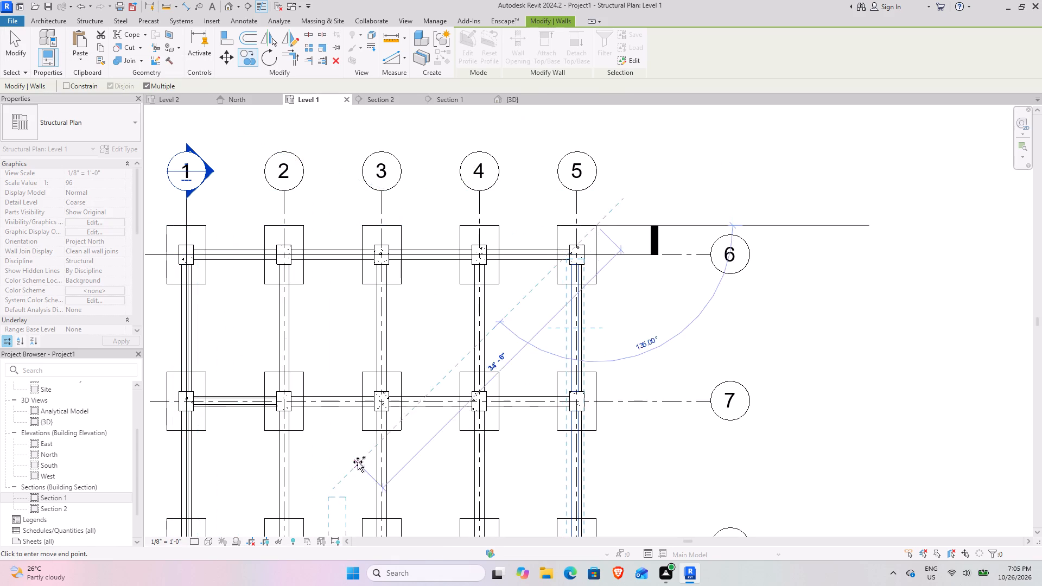
scroll(351, 461, "down", 4)
middle_click_drag(330, 415, 362, 272)
left_click(16, 53)
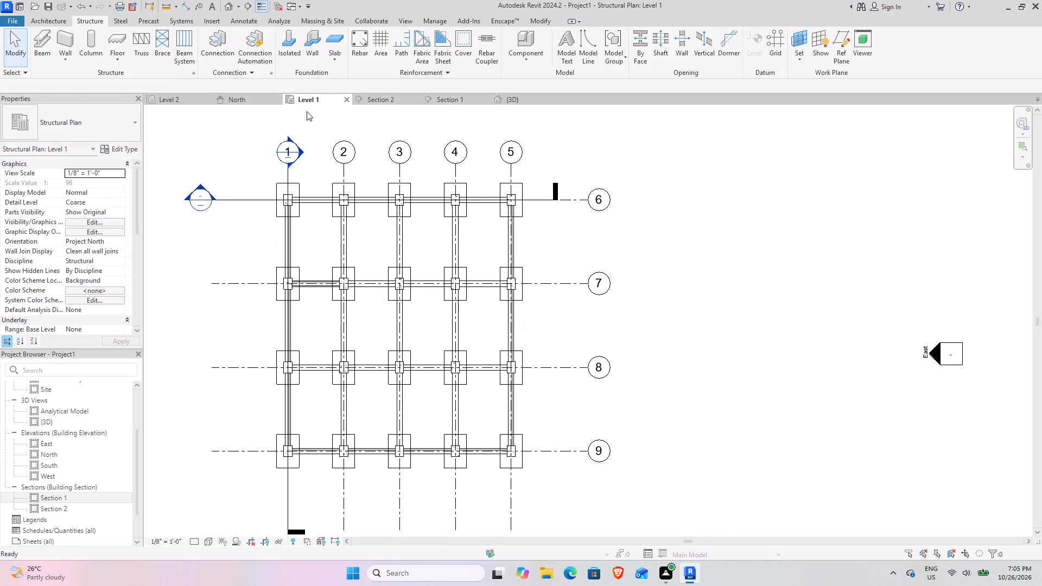
In the North elevation, select all the below-grade walls and set their top constraint to Level 2 and base offset to 0' 0".
left_click(509, 94)
scroll(627, 434, "down", 4)
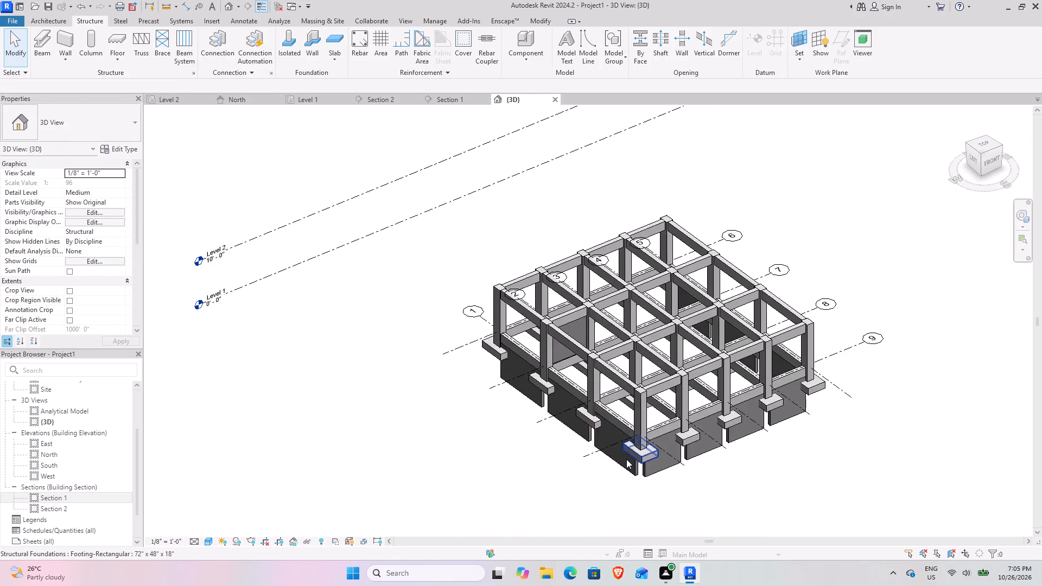
middle_click_drag(626, 458, 677, 472, "shift")
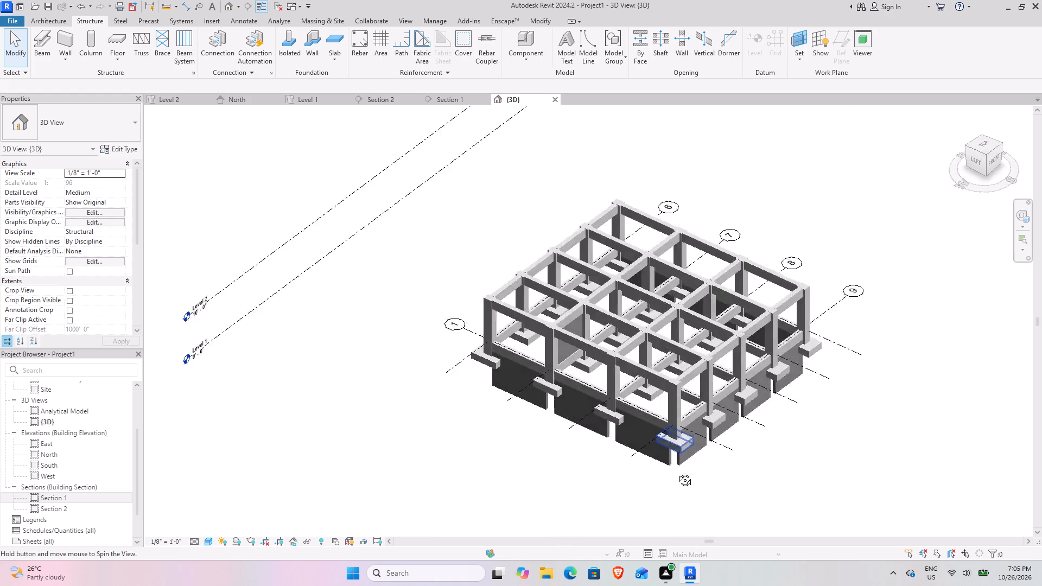
middle_click_drag(677, 472, 631, 390, "shift")
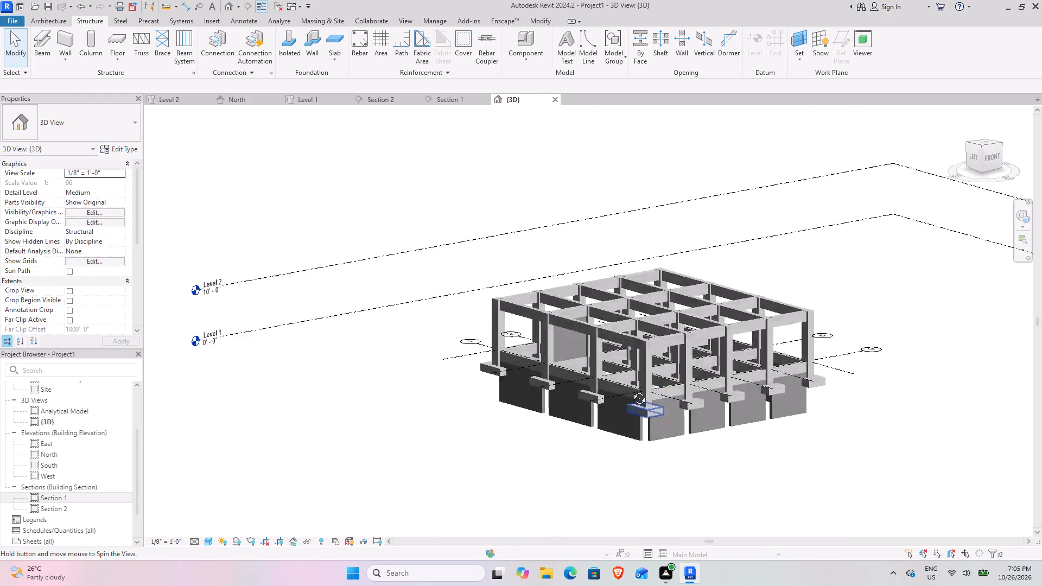
middle_click_drag(631, 390, 634, 419, "shift")
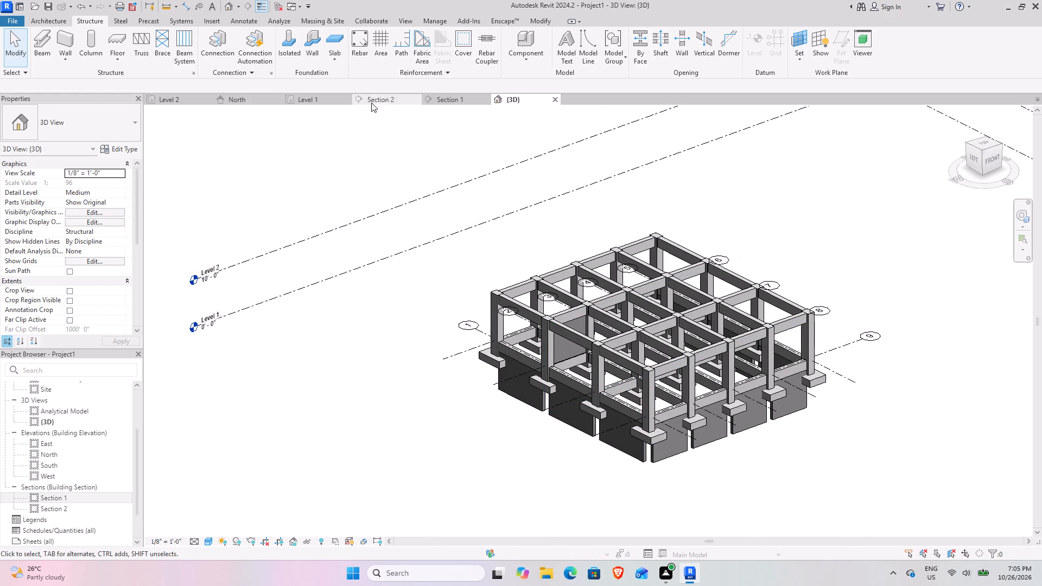
left_click(252, 98)
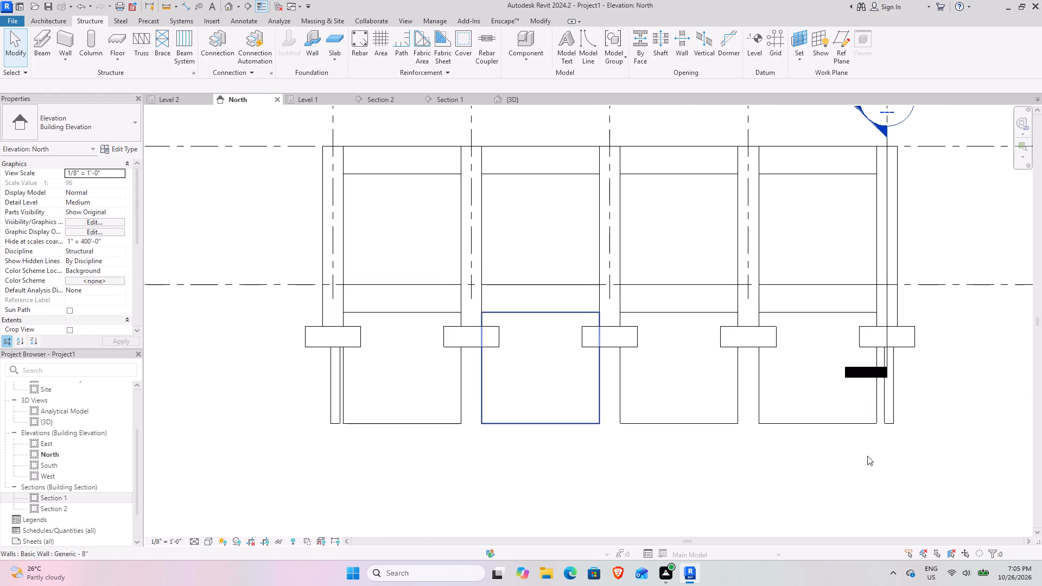
scroll(867, 456, "down", 3)
left_click_drag(969, 472, 329, 419)
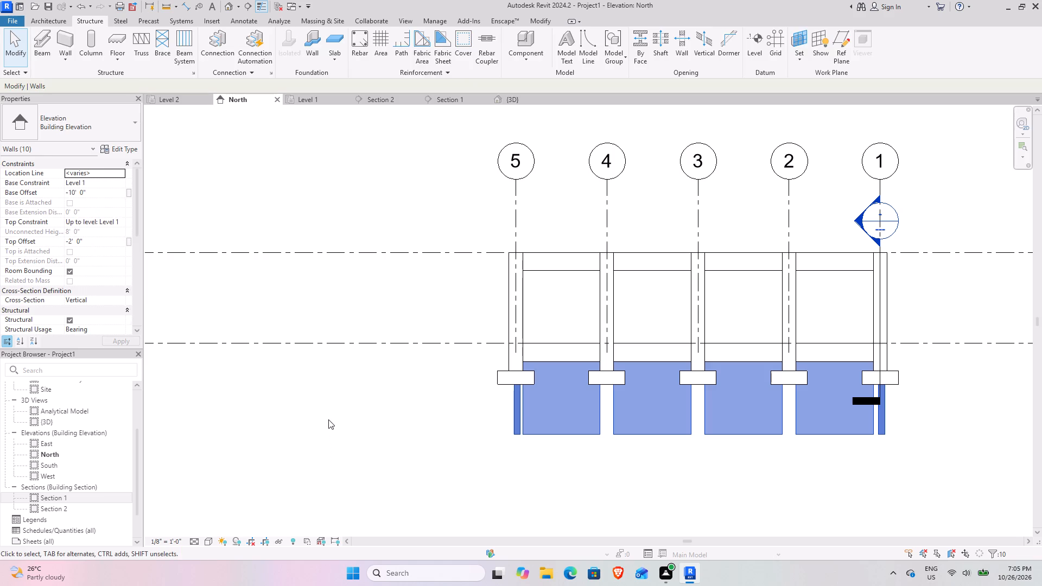
left_click(119, 221)
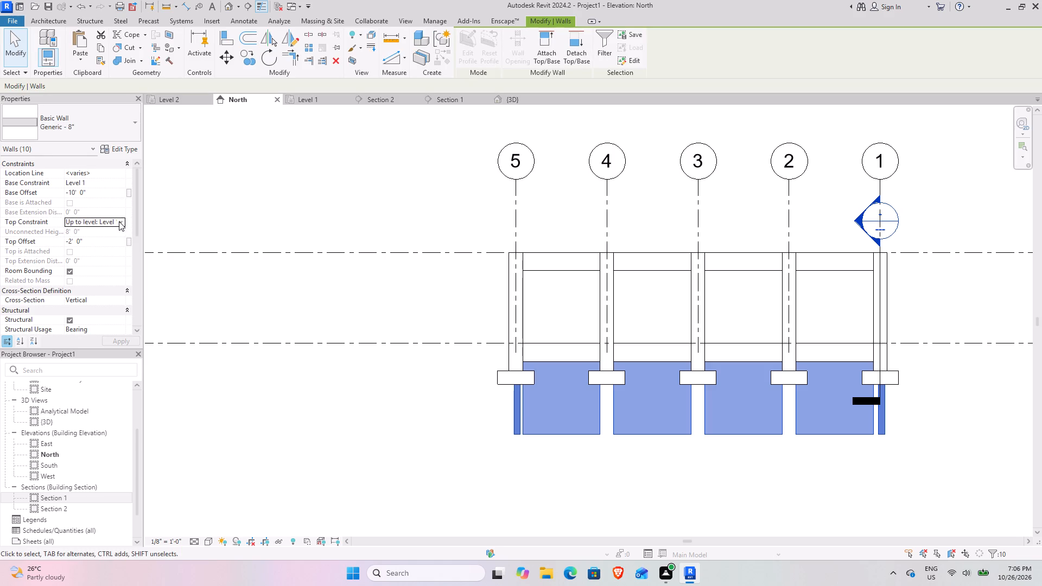
left_click(110, 246)
left_click(111, 192)
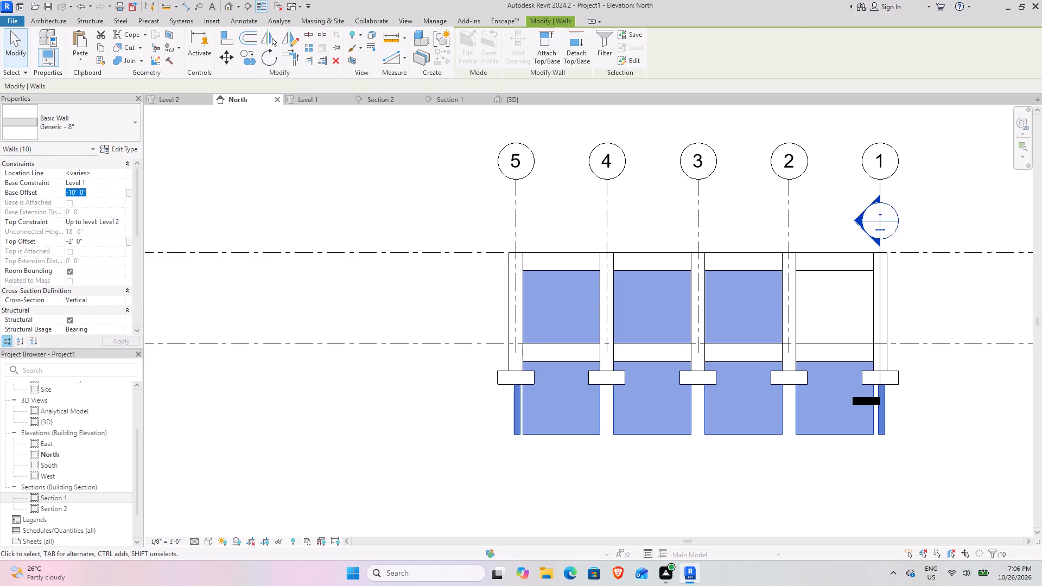
key("0")
key("Return")
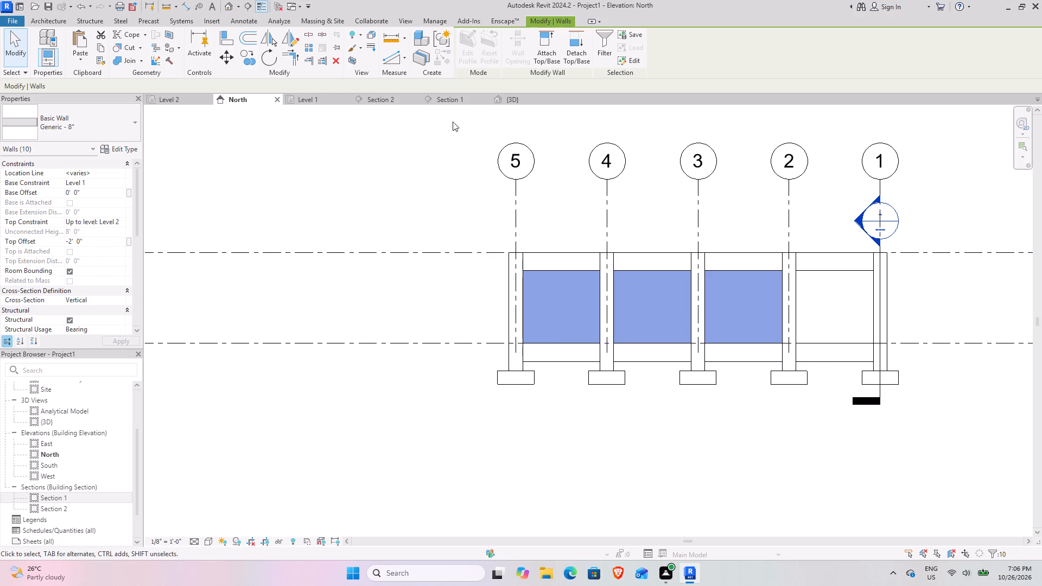
In the 3D view, delete the stray wall on grid 7 between grids 1 and 2.
left_click(507, 100)
middle_click_drag(562, 405, 592, 466, "shift")
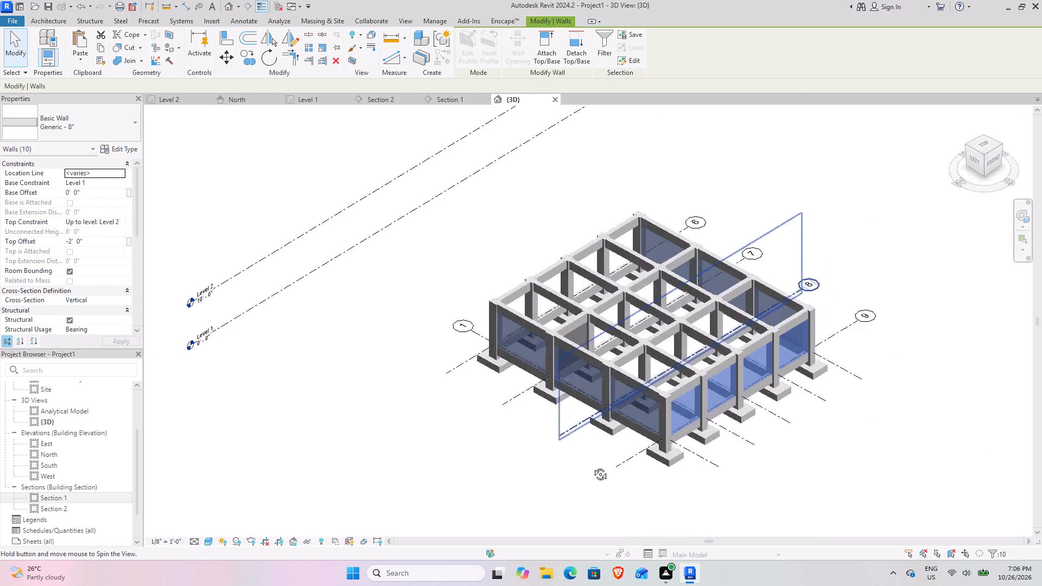
middle_click_drag(592, 466, 427, 402, "shift")
left_click(578, 483)
middle_click_drag(539, 430, 699, 401, "shift")
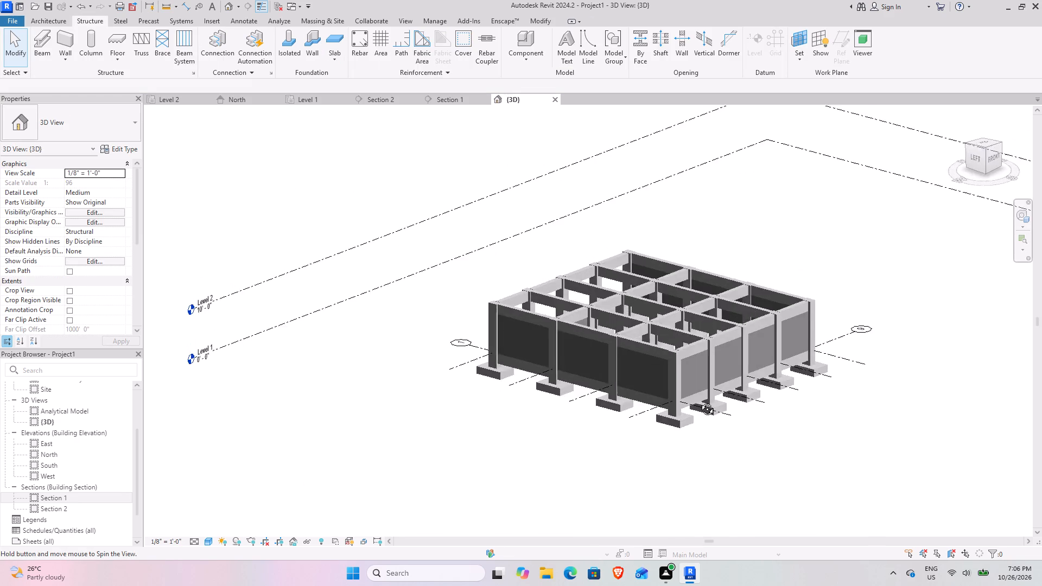
middle_click_drag(699, 401, 480, 491, "shift")
middle_click_drag(474, 447, 541, 514, "shift")
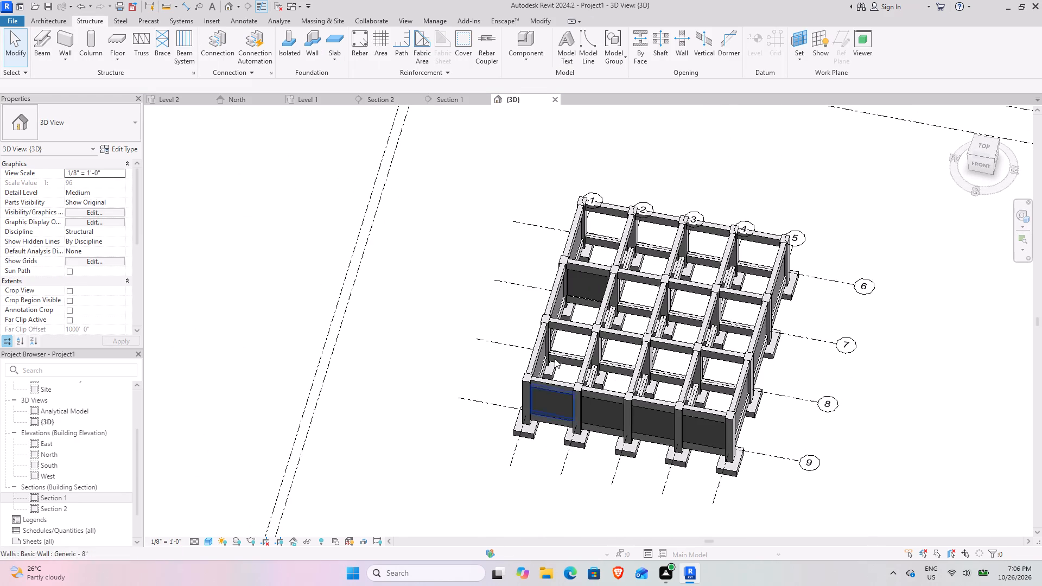
left_click(593, 277)
left_click(340, 60)
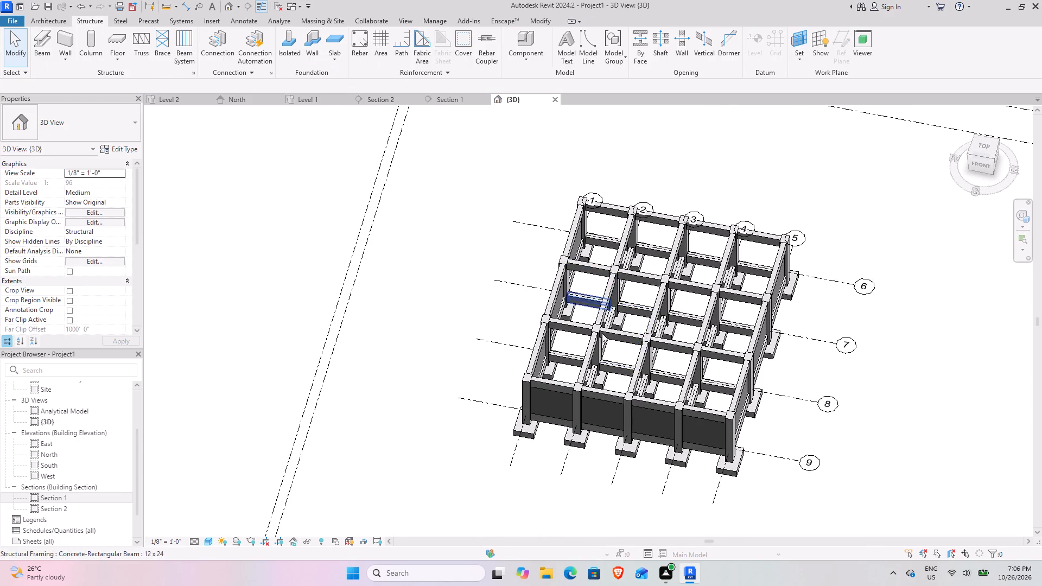
Examine the walls on grids 1, 5 and 9 from several sides of the 3D model.
middle_click_drag(599, 335, 471, 266, "shift")
scroll(545, 336, "up", 8)
middle_click_drag(541, 371, 629, 352, "shift")
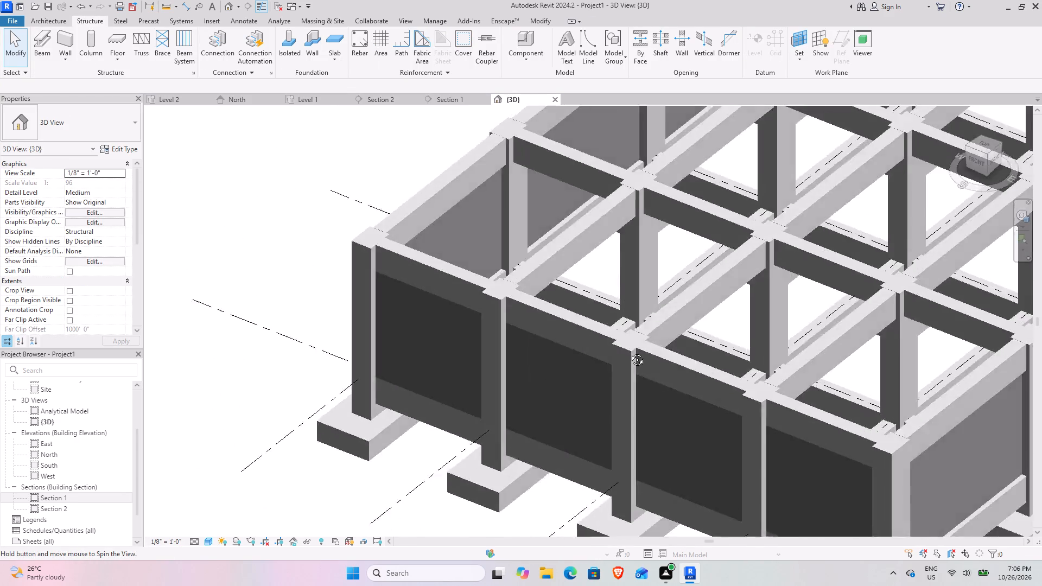
middle_click_drag(629, 352, 652, 320, "shift")
scroll(649, 316, "down", 4)
middle_click_drag(655, 324, 536, 359)
middle_click_drag(624, 347, 418, 347)
middle_click_drag(419, 347, 439, 347, "shift")
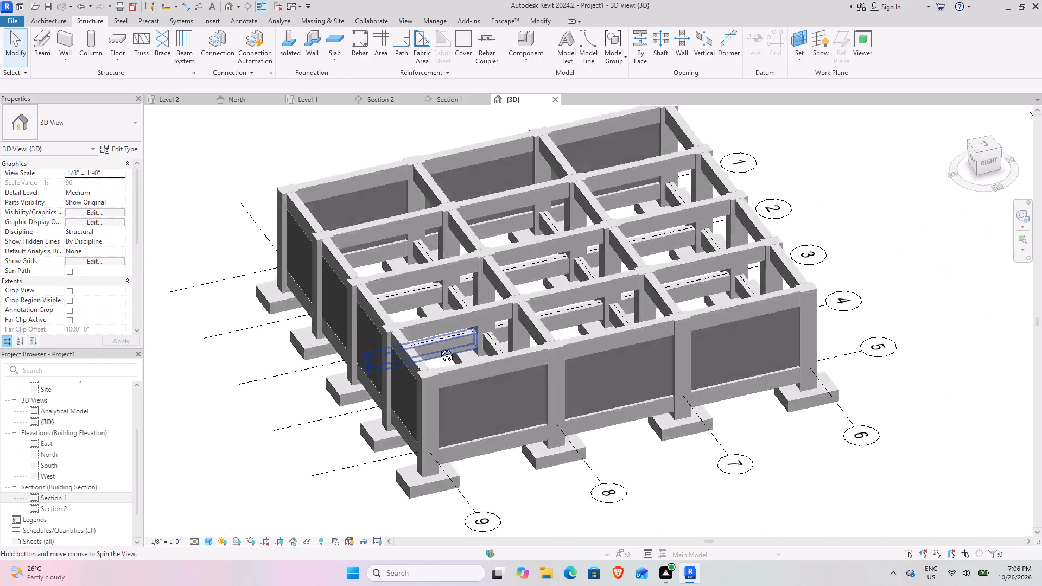
middle_click_drag(439, 347, 566, 392, "shift")
middle_click_drag(666, 356, 535, 281)
On the Level 1 plan, filter the grid 9 elements to the four walls, copy them to grid 6, and check them in 3D.
left_click(318, 105)
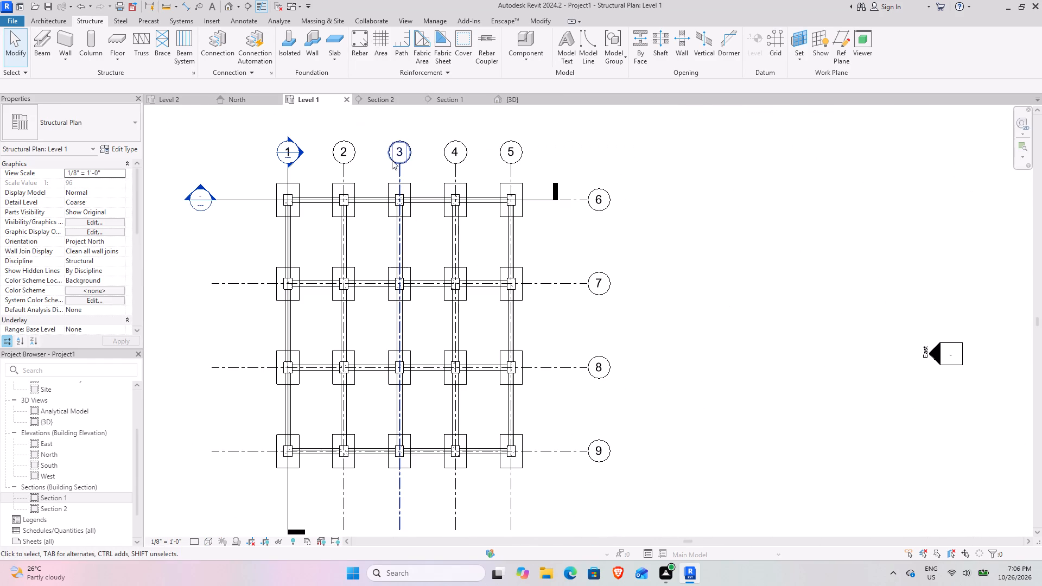
scroll(401, 425, "up", 4)
middle_click_drag(347, 389, 451, 254)
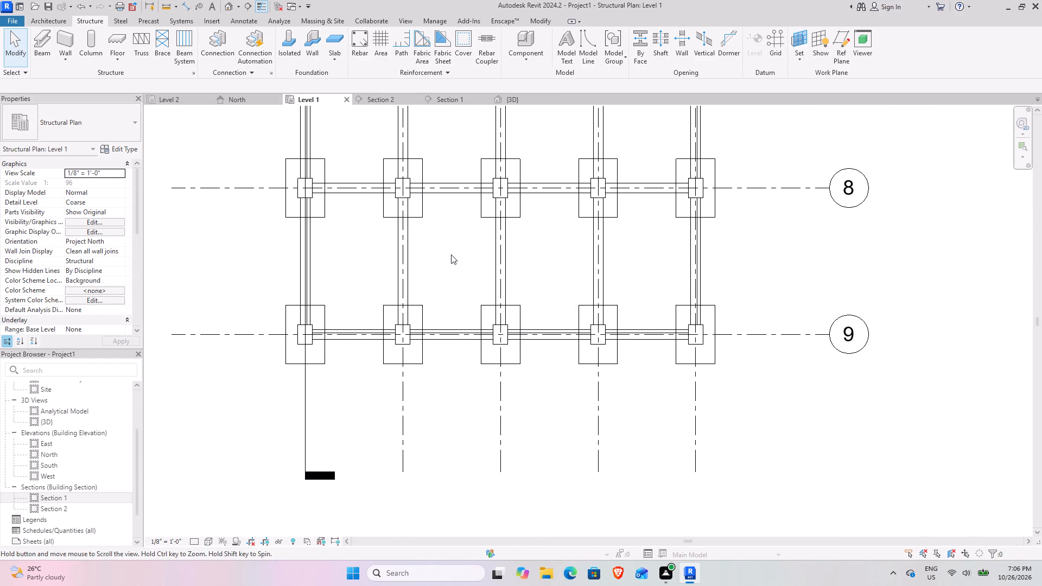
left_click_drag(221, 264, 787, 409)
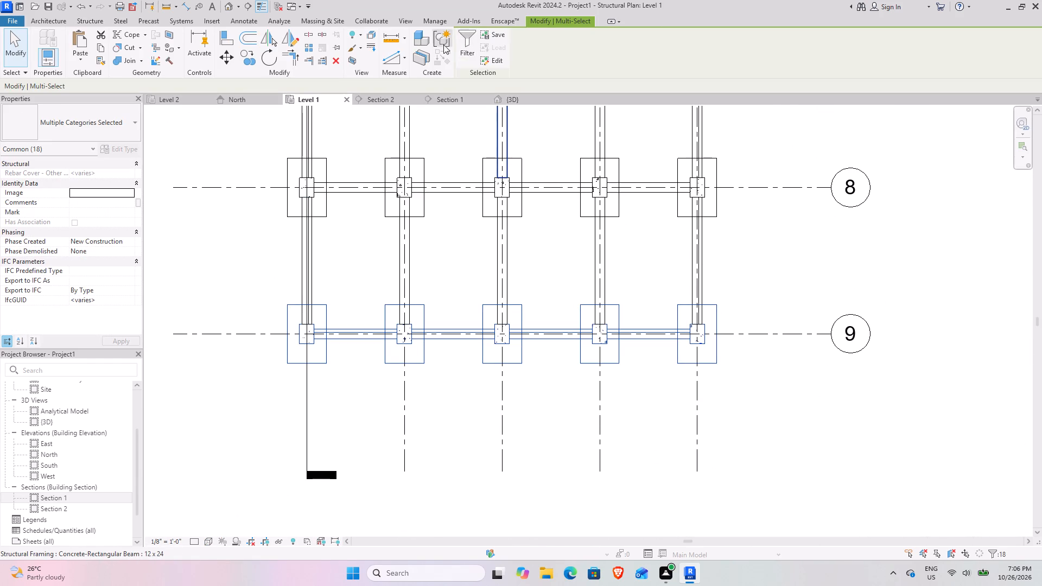
left_click(475, 36)
left_click(566, 231)
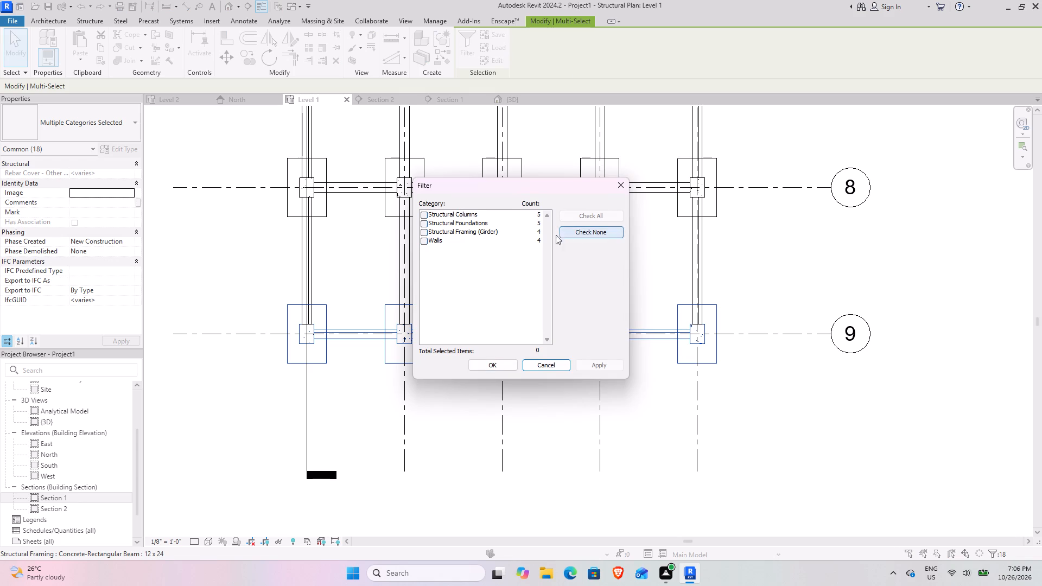
left_click(425, 242)
left_click(495, 364)
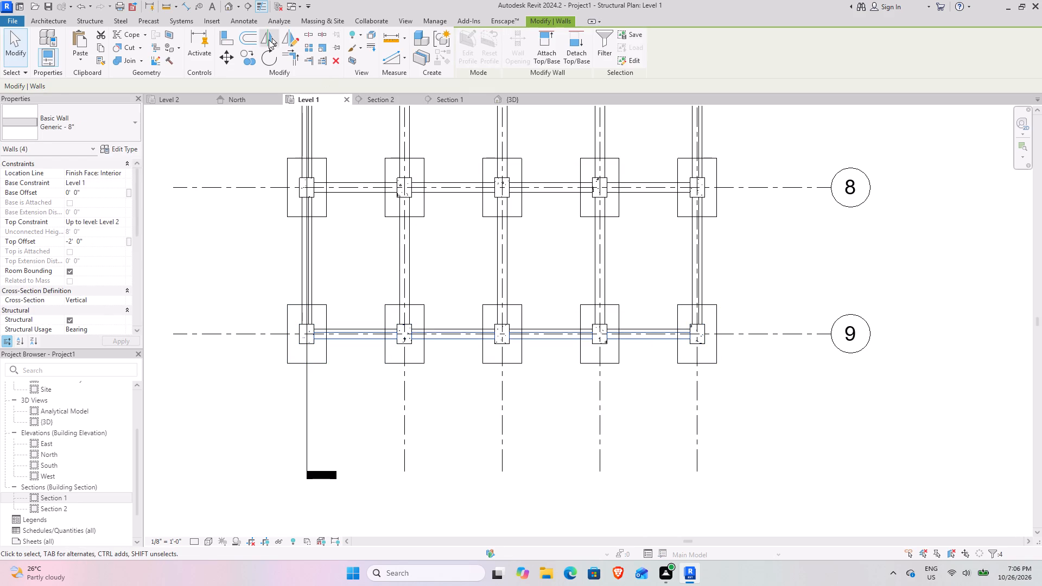
left_click(250, 51)
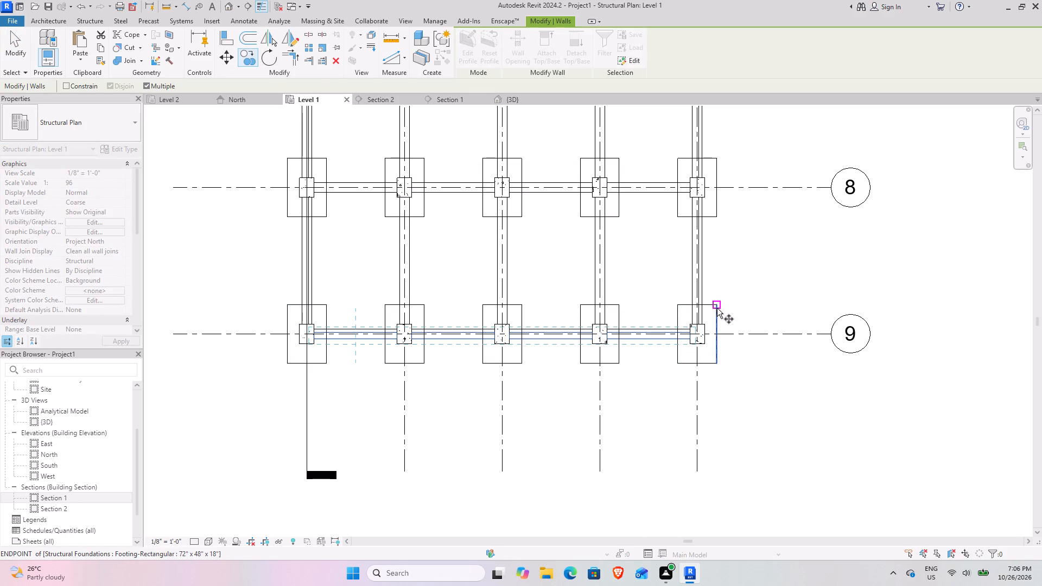
left_click(717, 308)
middle_click_drag(734, 194, 726, 497)
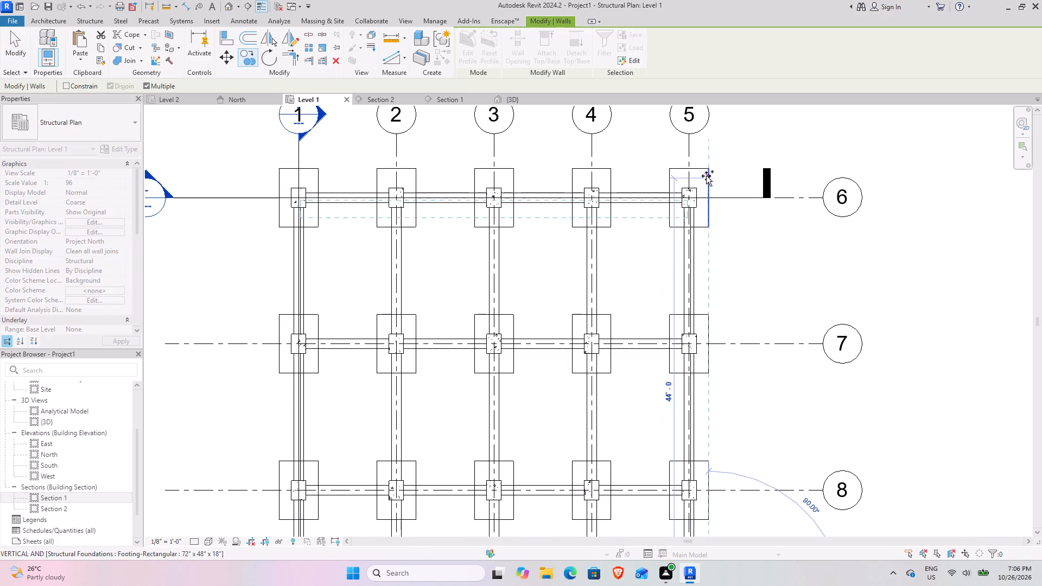
left_click(708, 171)
left_click(12, 30)
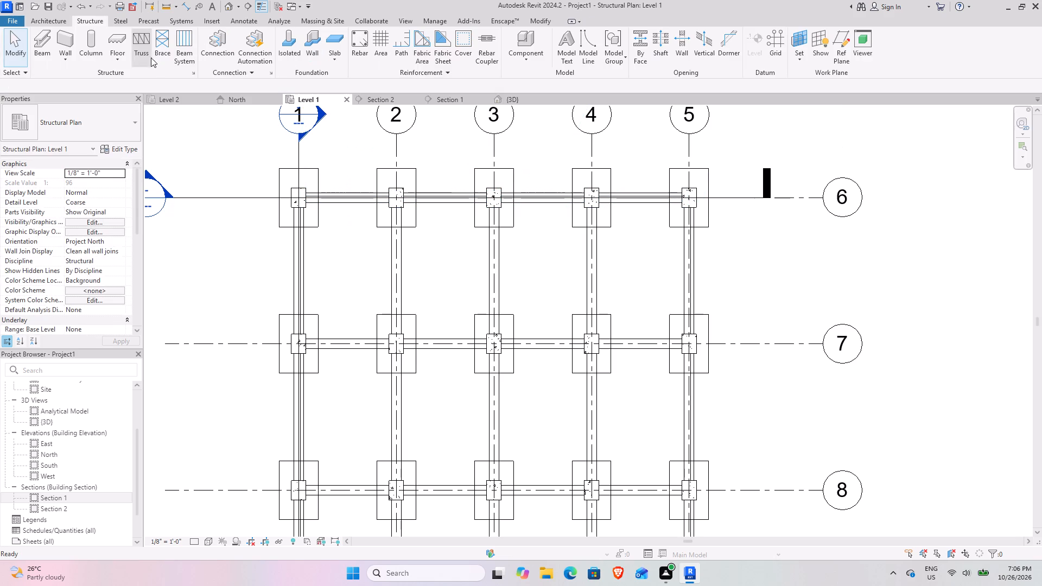
left_click(509, 97)
scroll(595, 329, "down", 4)
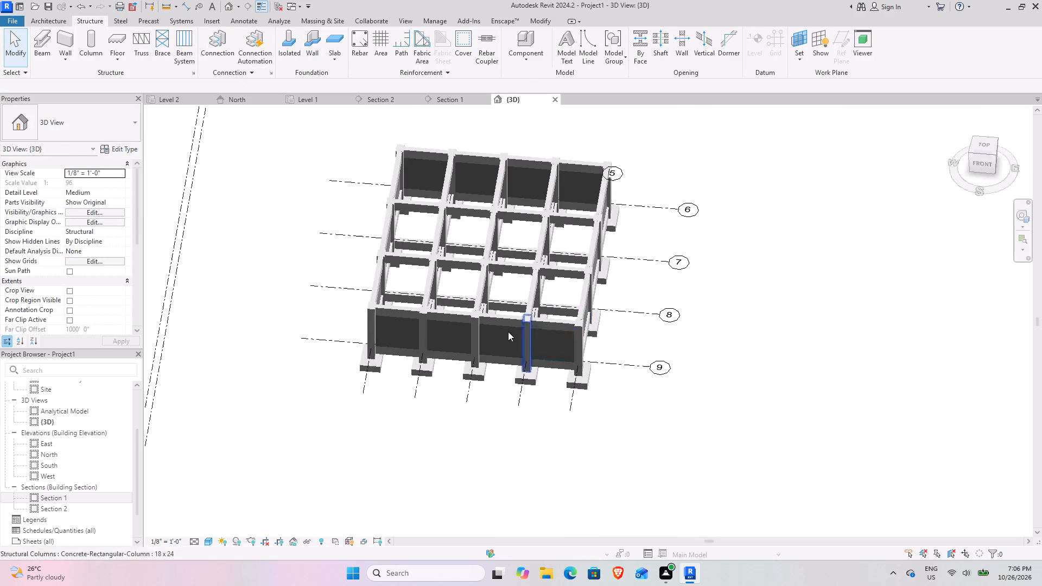
middle_click_drag(503, 330, 512, 299, "shift")
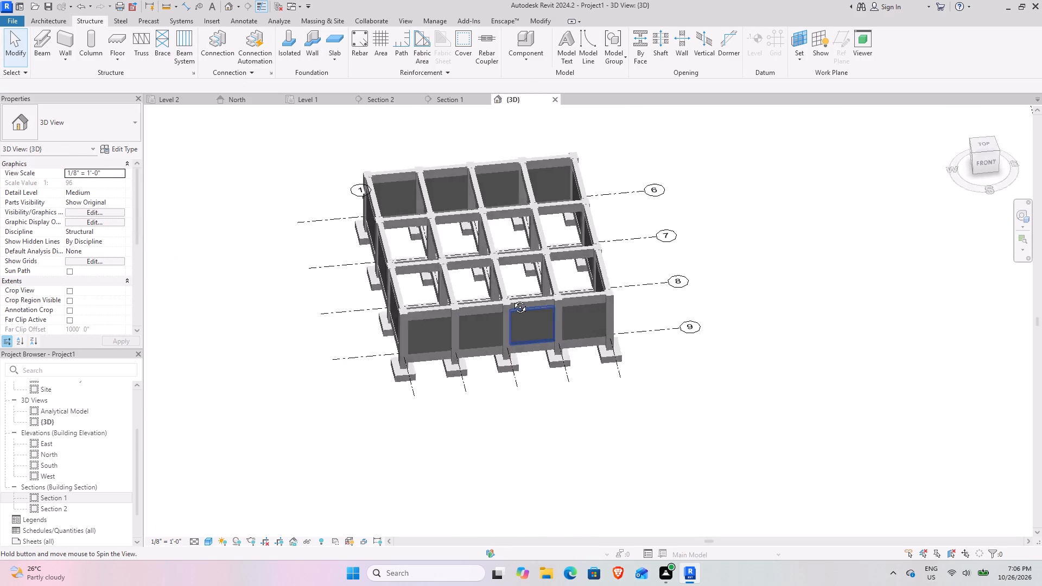
Examine the perimeter walls, beams and columns from several sides of the 3D model.
middle_click_drag(512, 299, 398, 316, "shift")
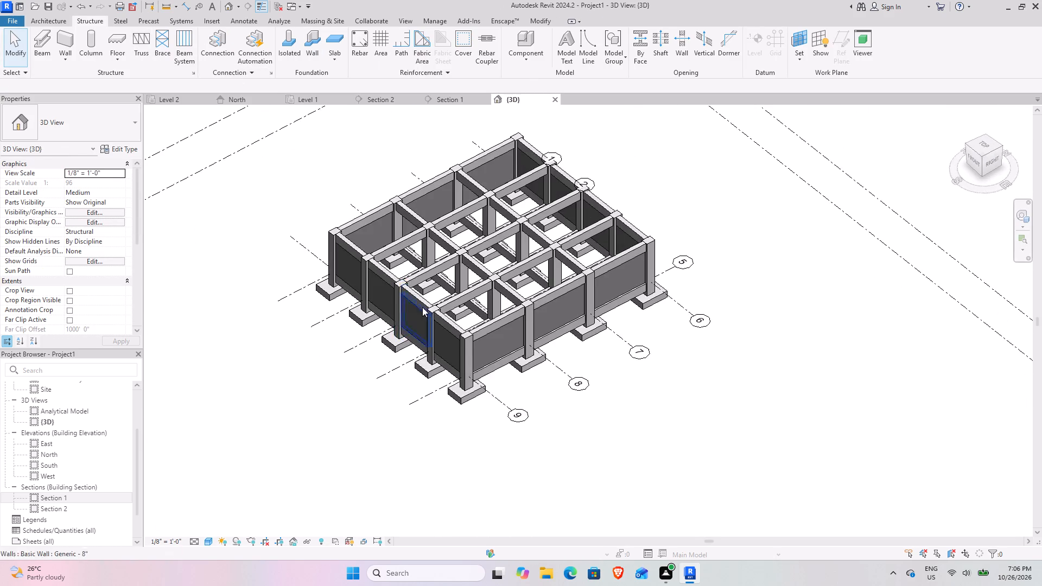
scroll(471, 280, "up", 8)
middle_click_drag(360, 298, 451, 311, "shift")
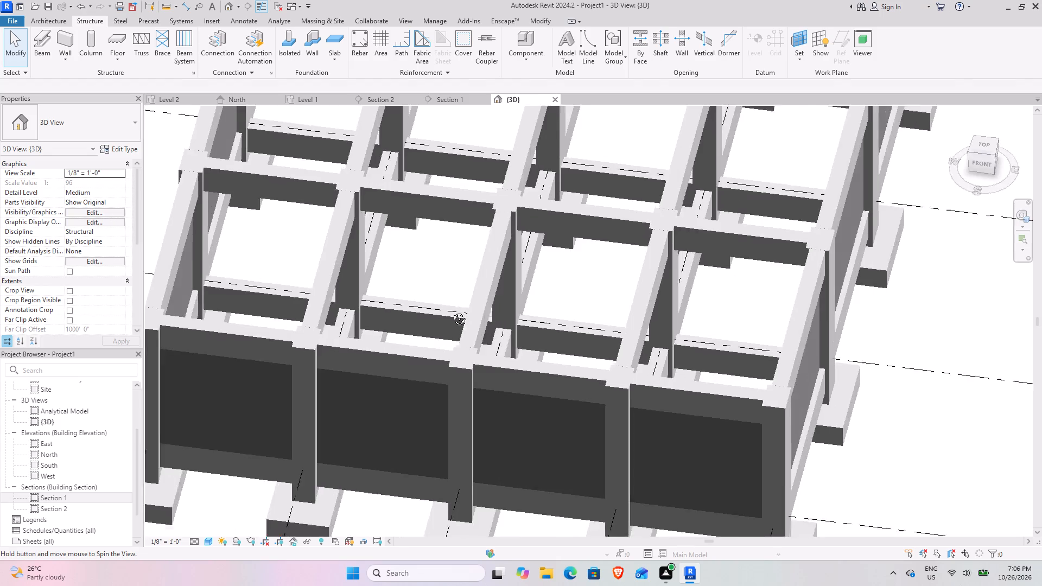
middle_click_drag(451, 311, 598, 320, "shift")
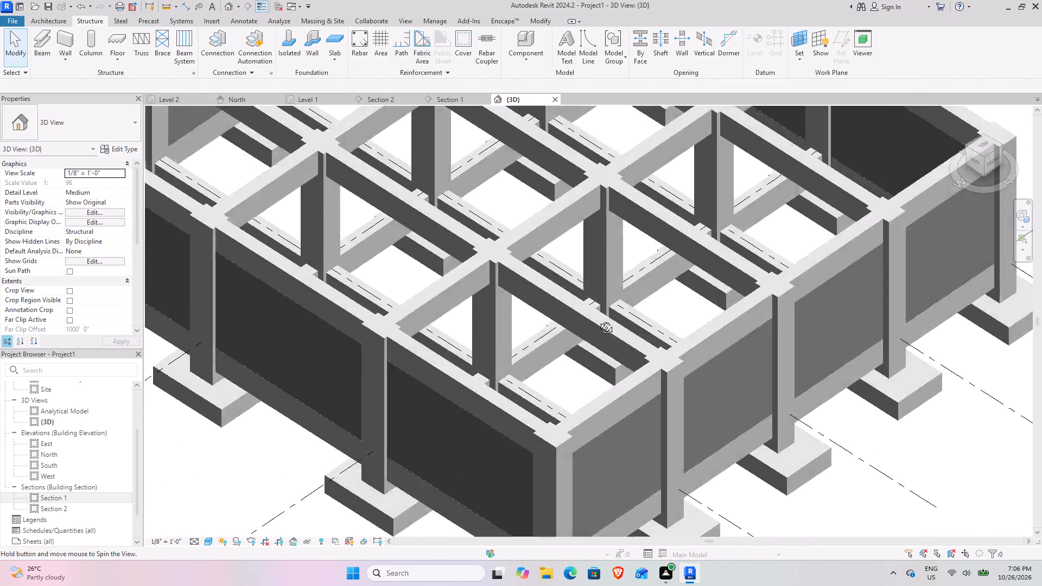
middle_click_drag(598, 320, 605, 345, "shift")
scroll(500, 307, "up", 4)
scroll(602, 378, "up", 4)
scroll(600, 380, "down", 9)
middle_click_drag(595, 399, 513, 311, "shift")
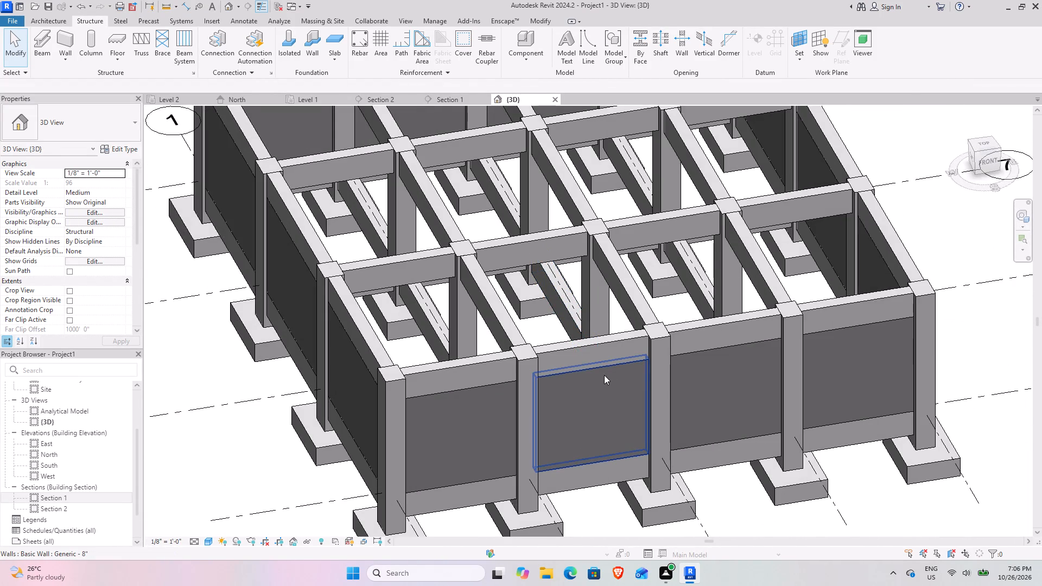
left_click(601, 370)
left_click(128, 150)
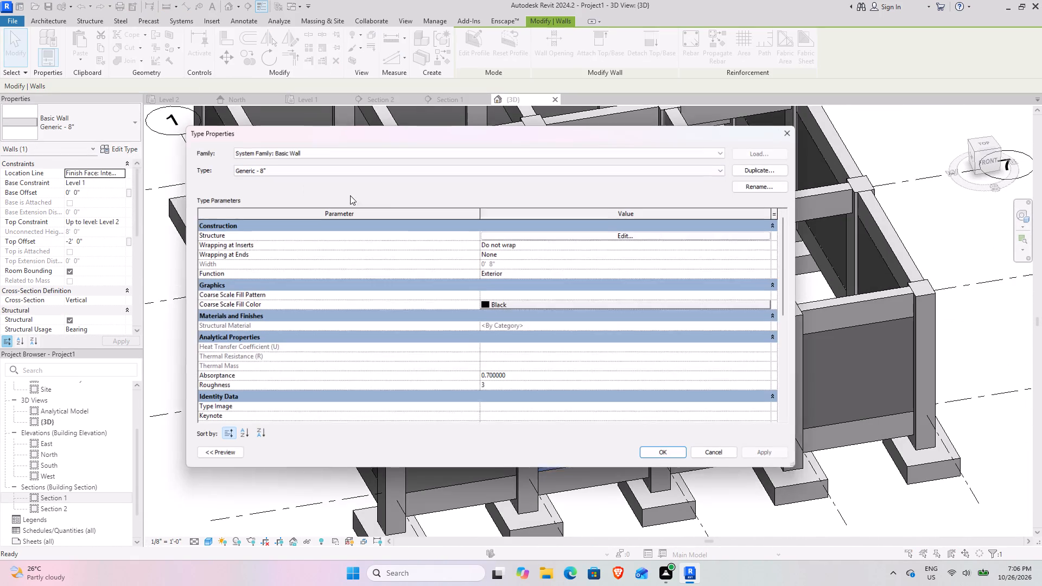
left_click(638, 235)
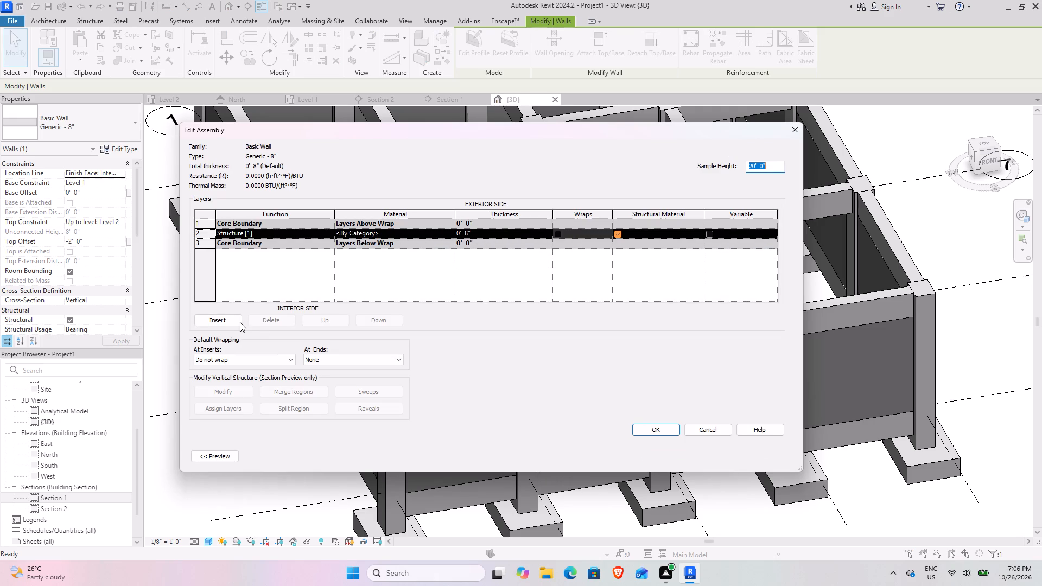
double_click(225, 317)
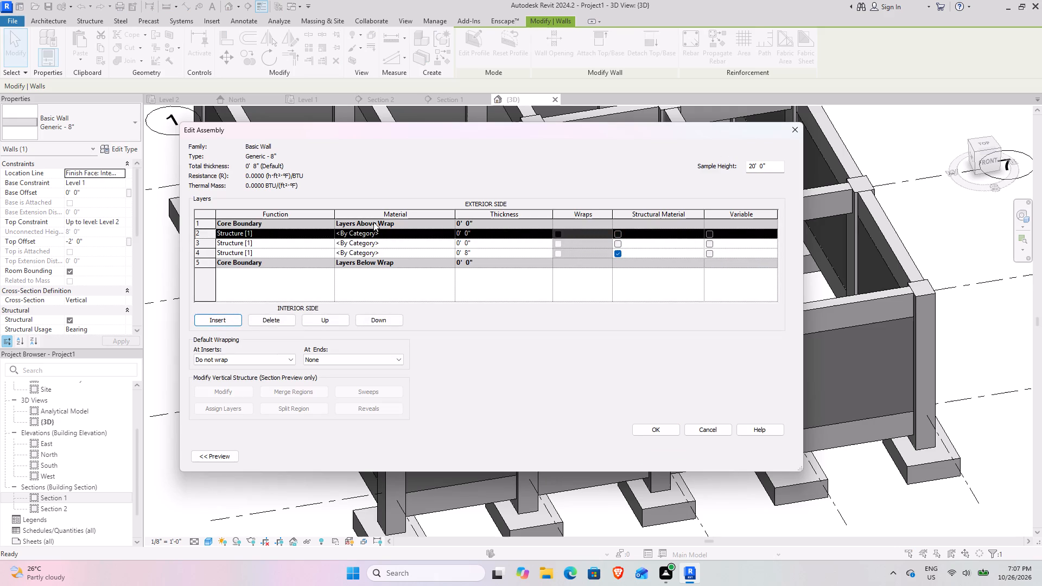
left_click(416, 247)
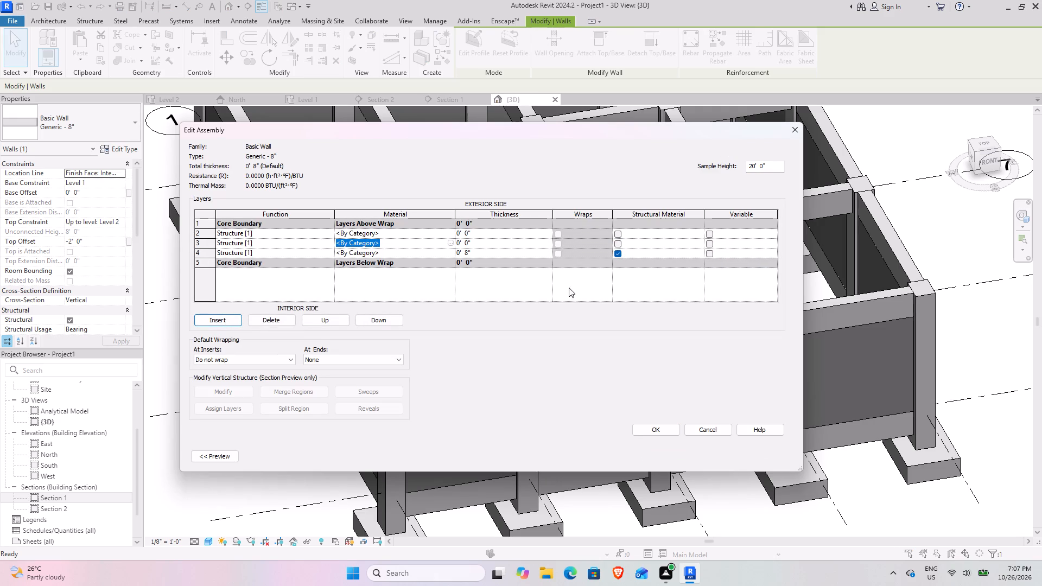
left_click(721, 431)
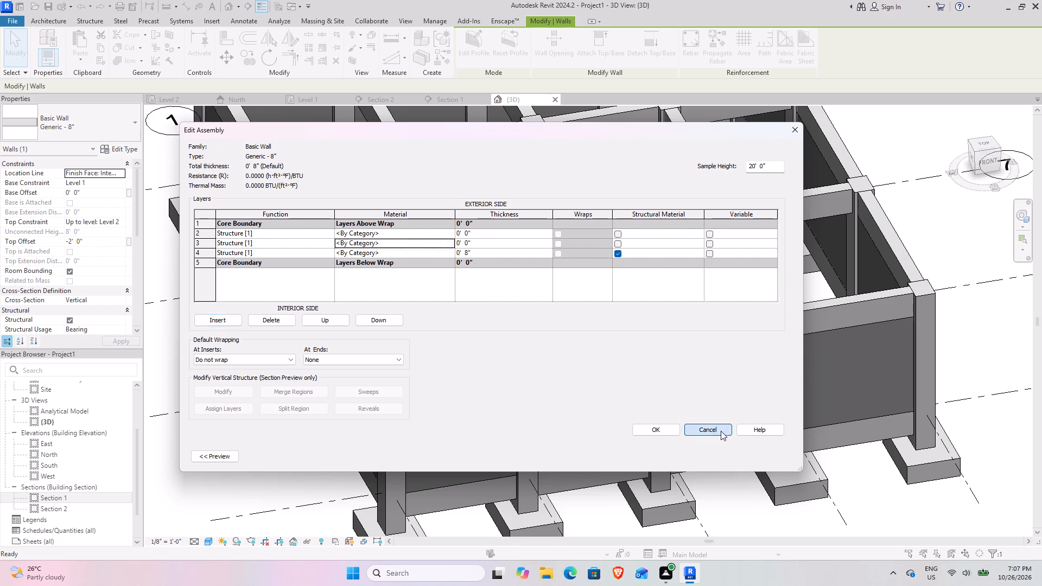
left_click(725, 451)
Examine how the walls on grids 9, 5 and 1 fit between the columns and beams in the 3D model.
scroll(582, 387, "down", 4)
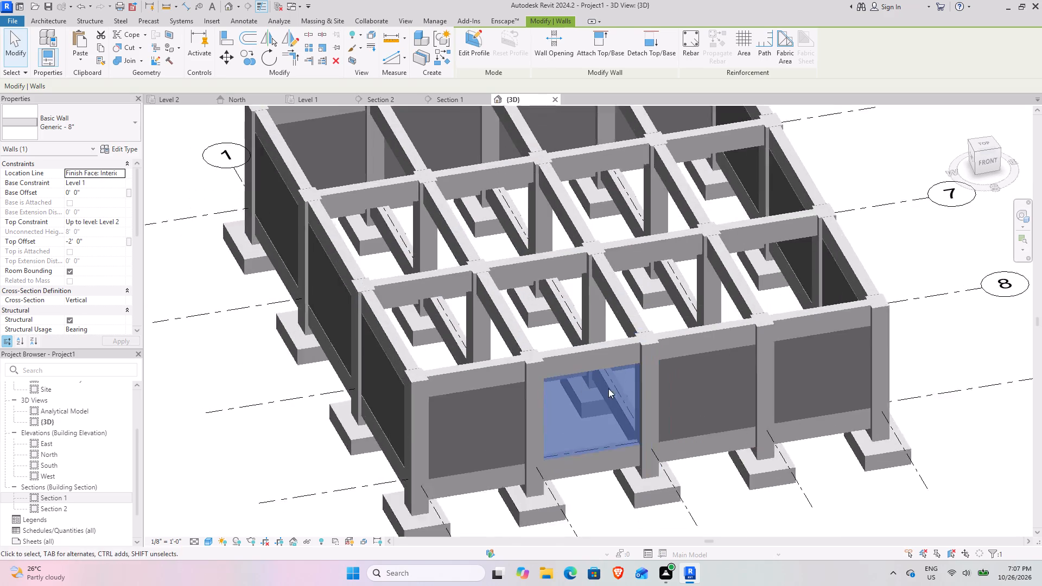
middle_click_drag(728, 435, 665, 335)
left_click(759, 380)
scroll(693, 329, "up", 4)
scroll(717, 283, "up", 4)
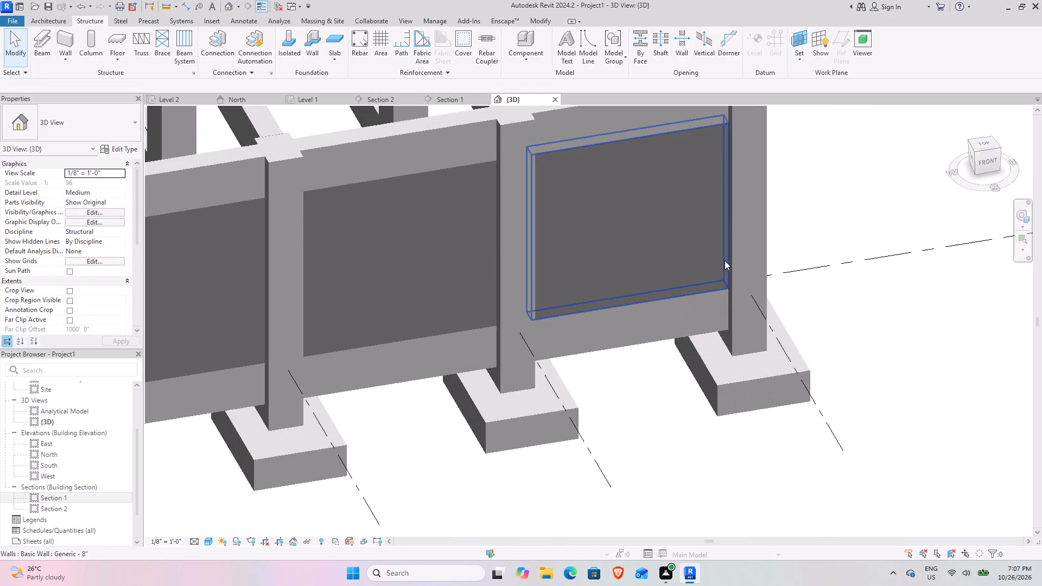
scroll(725, 260, "down", 5)
middle_click_drag(703, 289, 828, 198, "shift")
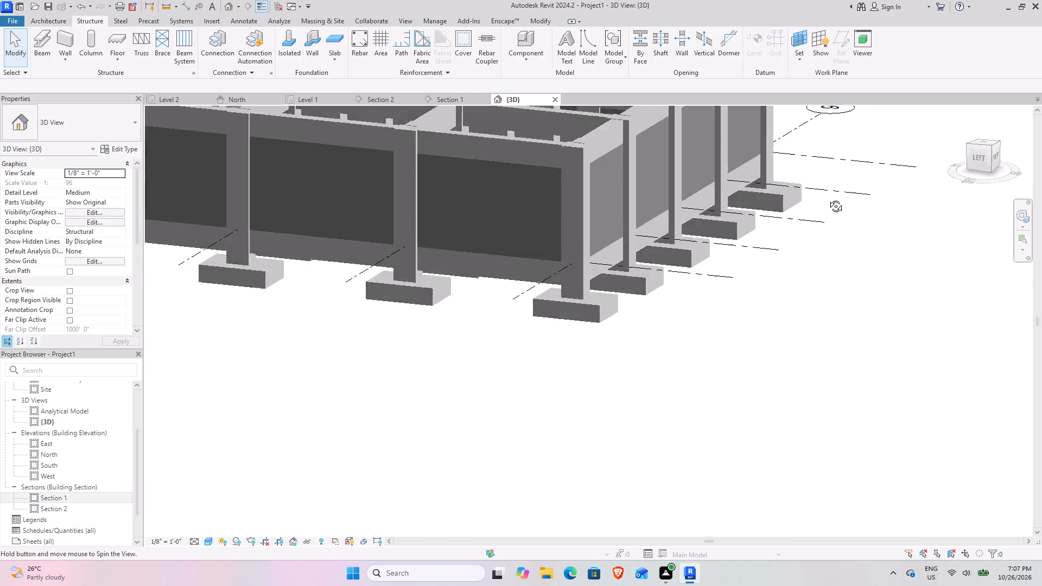
middle_click_drag(828, 198, 892, 259, "shift")
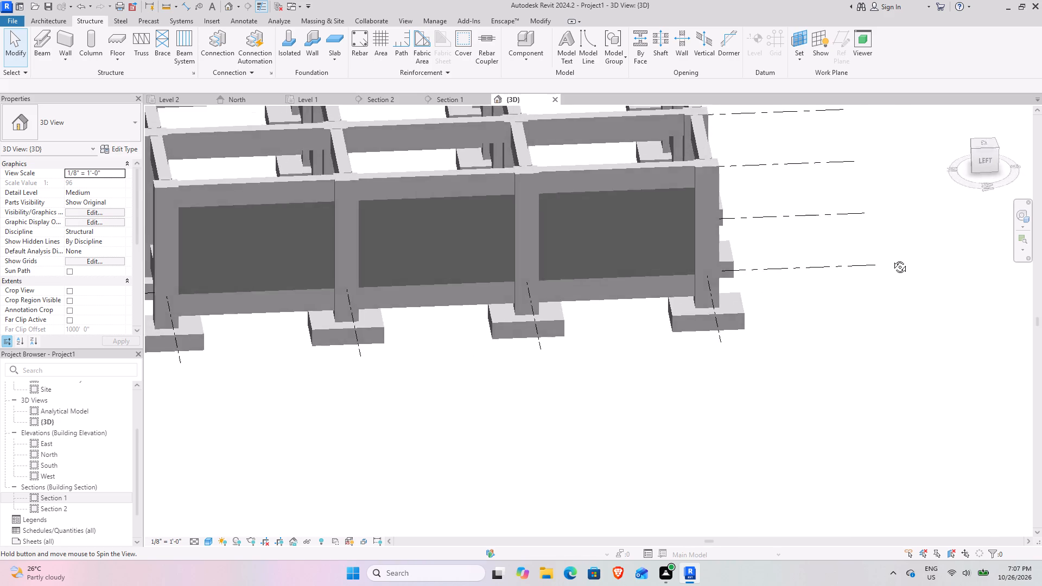
middle_click_drag(892, 259, 801, 392, "shift")
middle_click_drag(573, 390, 1025, 359)
middle_click_drag(741, 354, 850, 332, "shift")
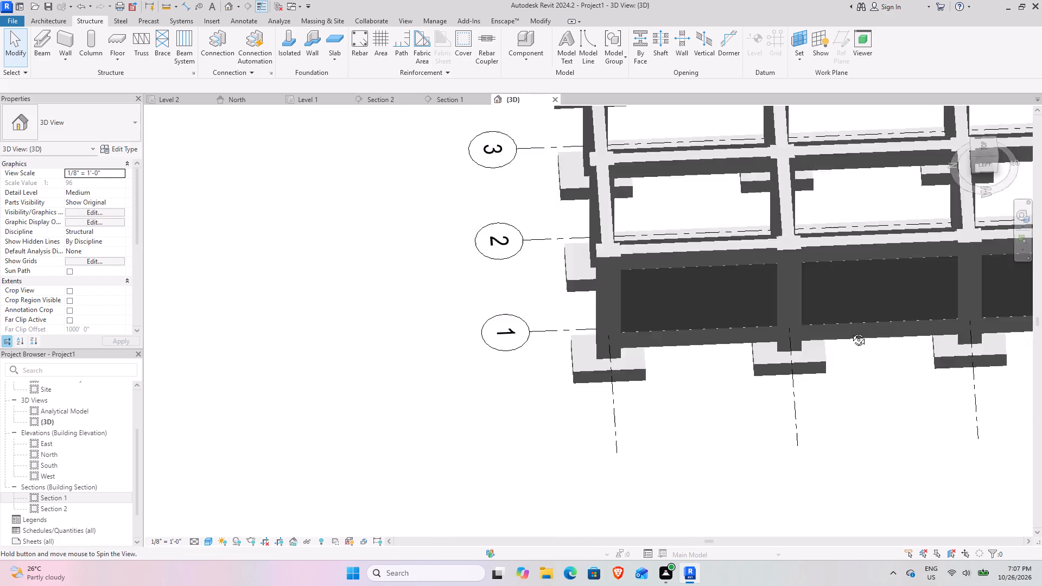
middle_click_drag(850, 332, 844, 397, "shift")
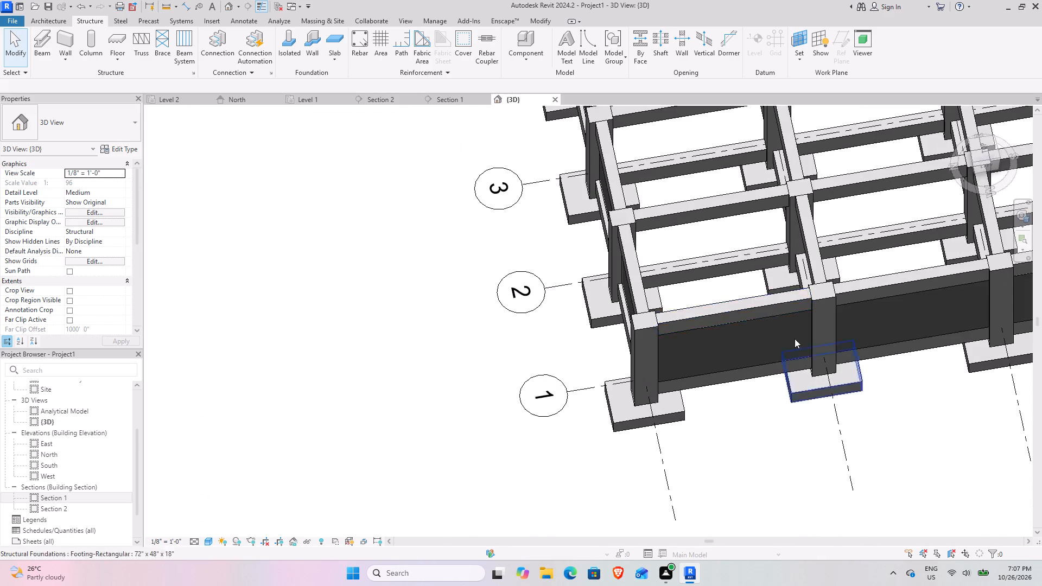
scroll(679, 317, "up", 8)
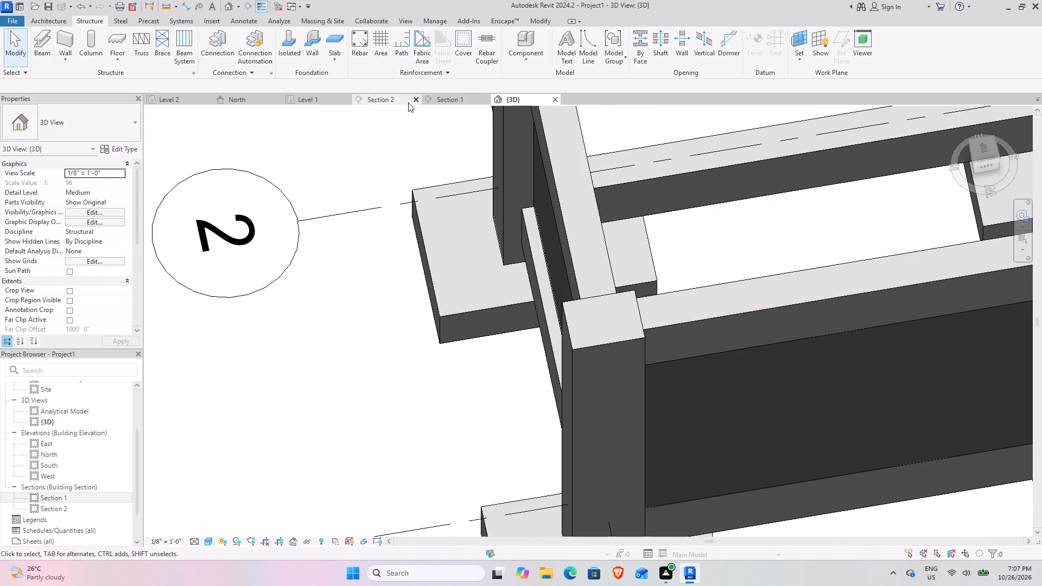
On the Level 1 plan, inspect the walls on grids 1 and 5 for their position relative to the beams.
left_click(326, 98)
scroll(379, 285, "down", 5)
middle_click_drag(402, 297, 476, 239)
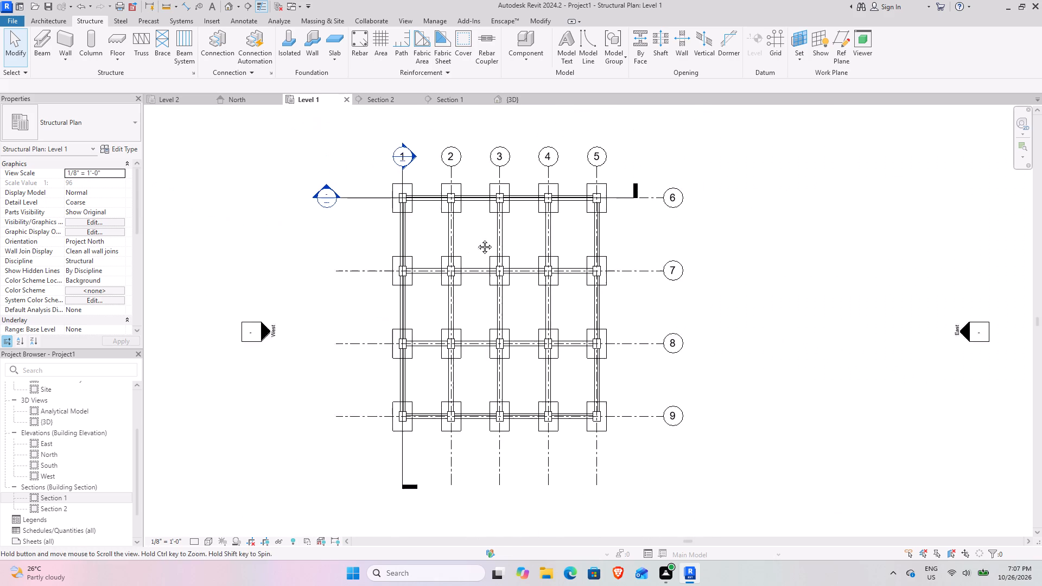
middle_click_drag(476, 239, 480, 228)
scroll(408, 262, "up", 14)
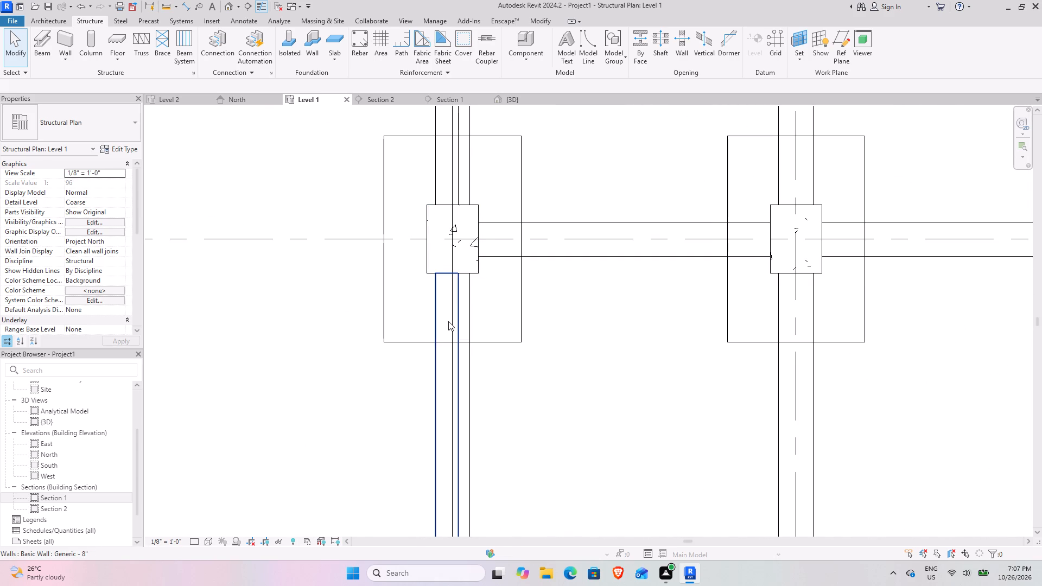
left_click(448, 321)
scroll(449, 322, "down", 5)
middle_click_drag(752, 364, 191, 362)
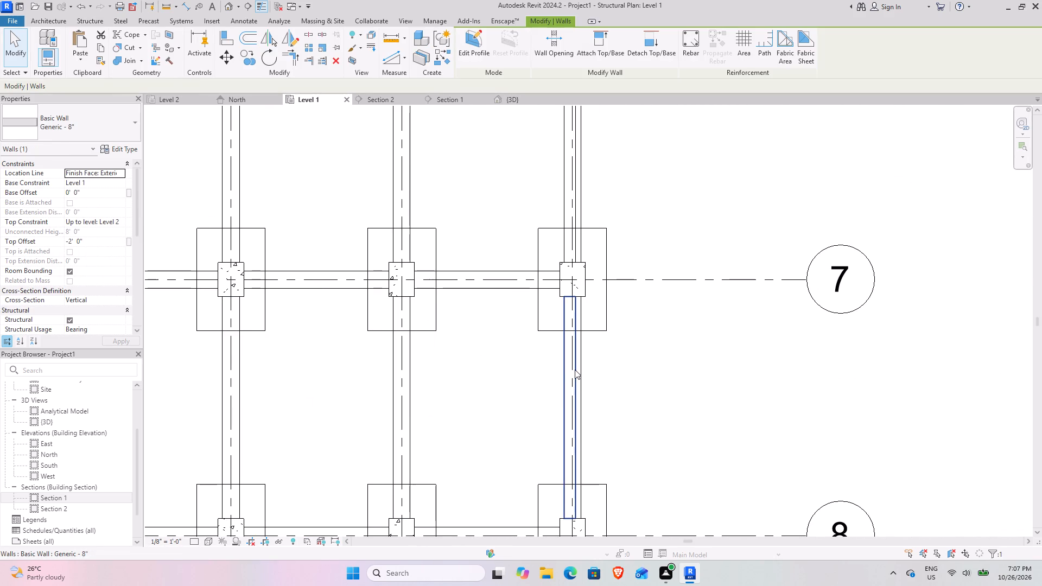
left_click(575, 370)
Filter the grid 5 elements to the three walls and move them outward, flush with the beams' outer face.
scroll(573, 365, "down", 5)
middle_click_drag(599, 358, 588, 374)
scroll(579, 337, "down", 4)
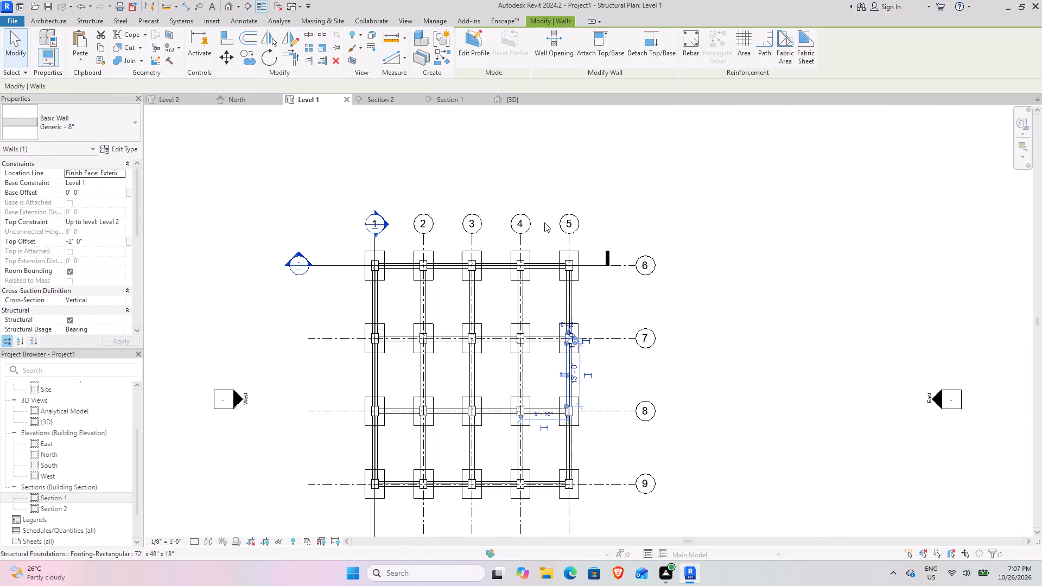
left_click_drag(543, 195, 617, 521)
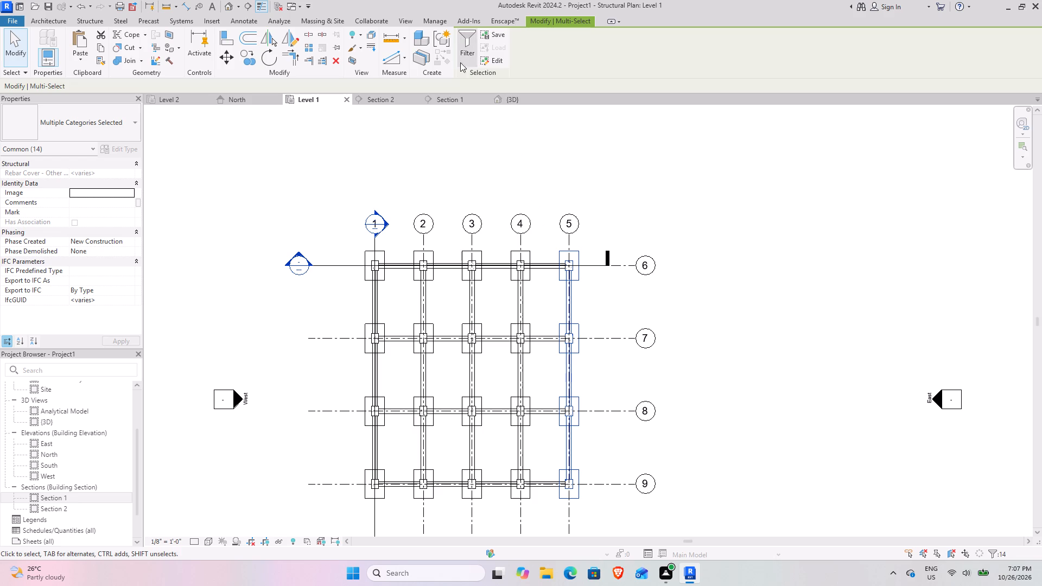
left_click(467, 52)
left_click(606, 230)
left_click(424, 242)
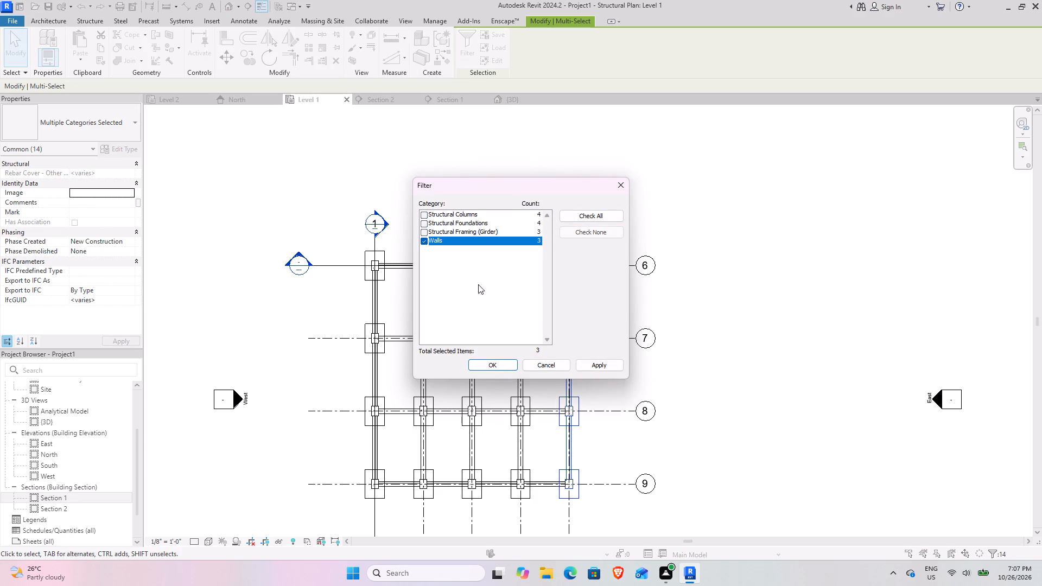
left_click(510, 362)
scroll(575, 259, "up", 11)
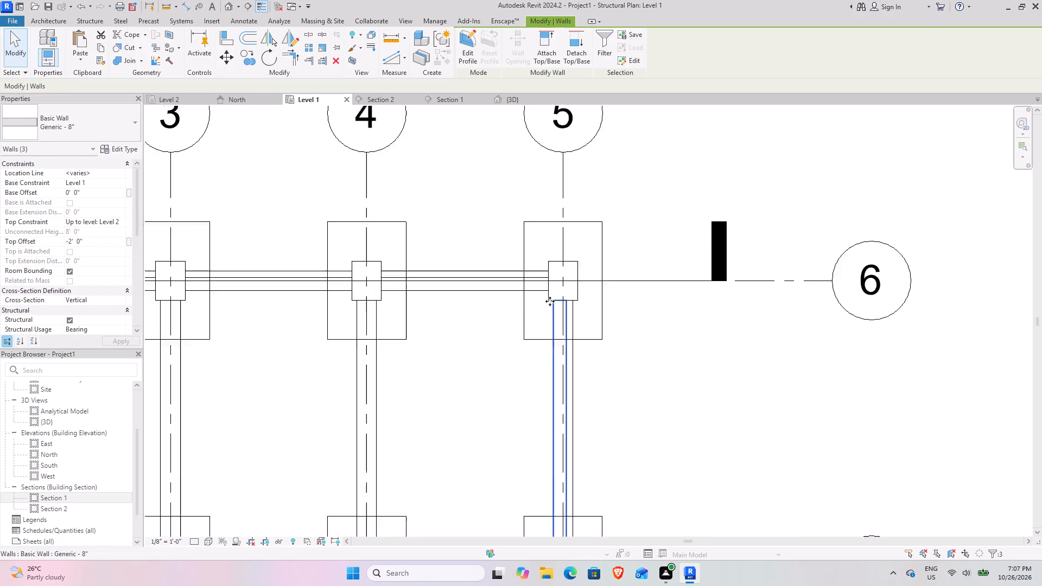
scroll(550, 301, "up", 11)
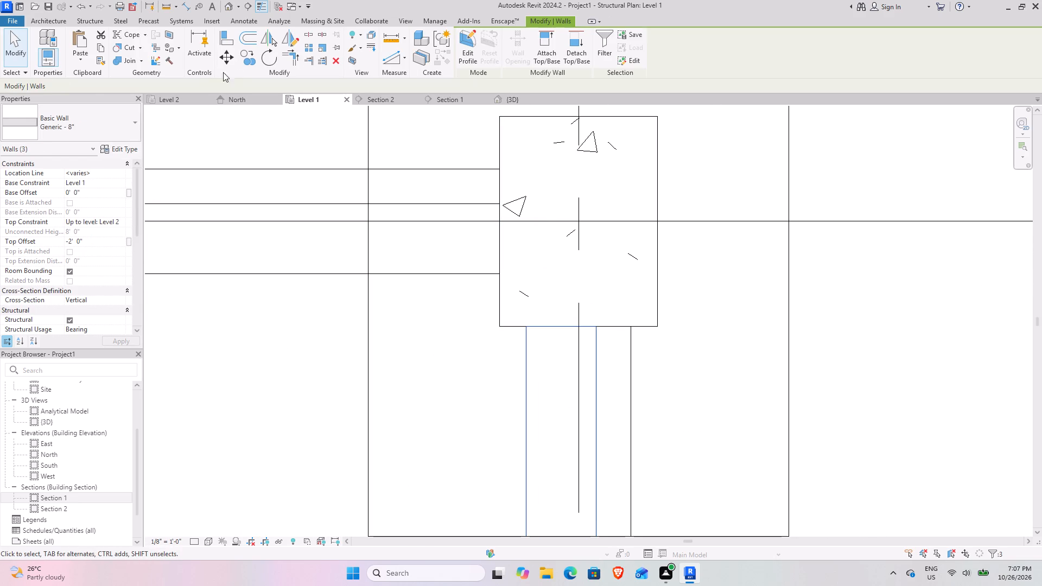
left_click(234, 55)
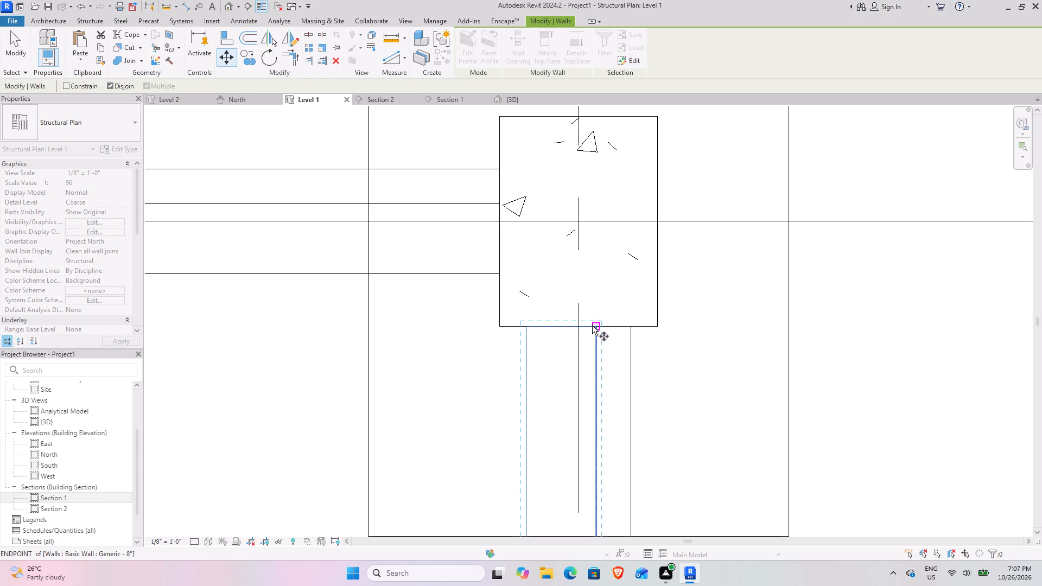
left_click(592, 326)
left_click(630, 332)
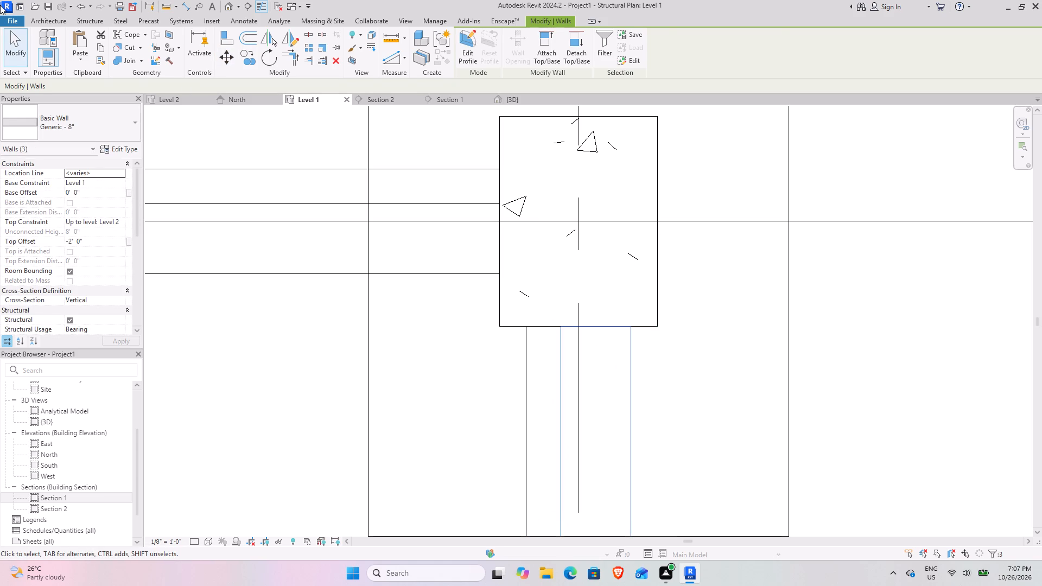
left_click(20, 49)
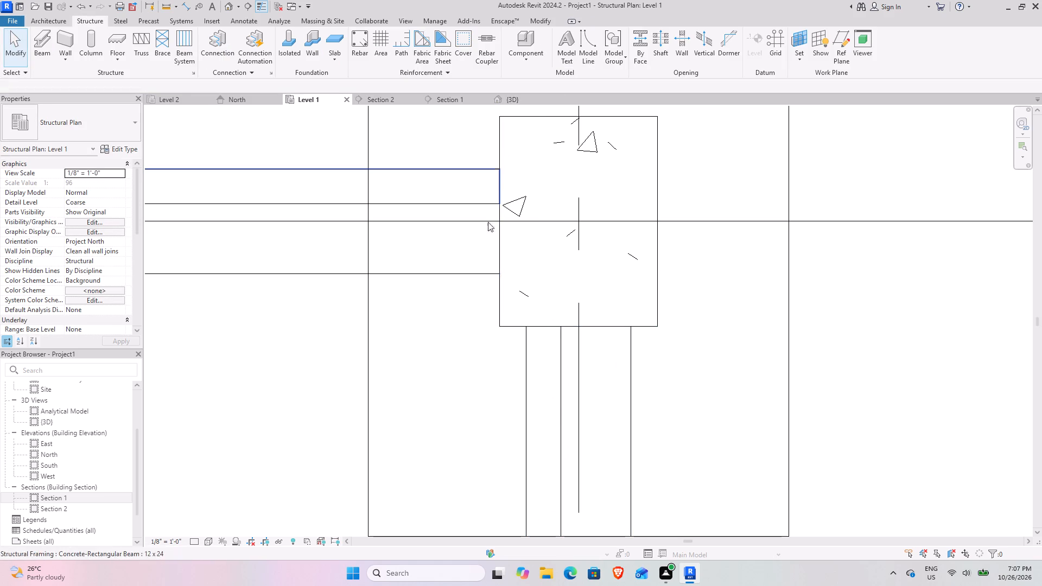
Filter the grid 6 elements to the four walls and move them outward, flush with the beams' outer face.
scroll(469, 206, "down", 9)
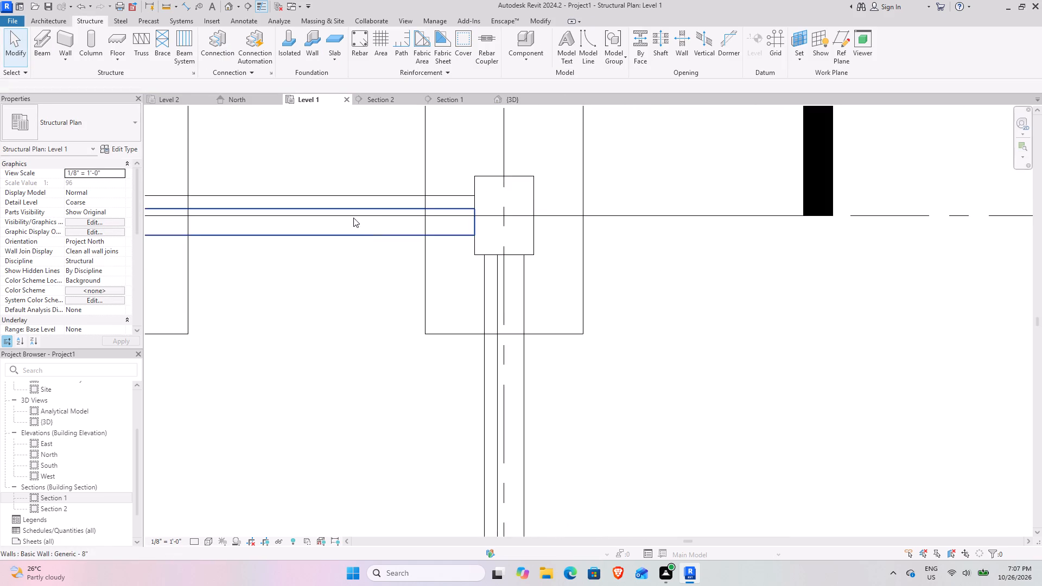
middle_click_drag(353, 218, 640, 263)
scroll(622, 254, "down", 7)
left_click_drag(171, 212, 312, 279)
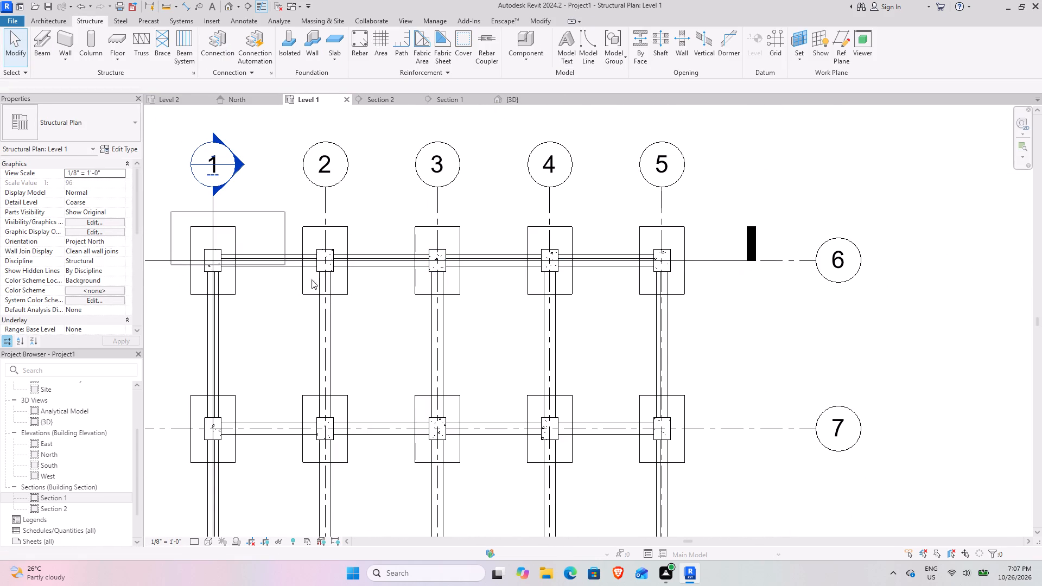
left_click_drag(312, 279, 697, 288)
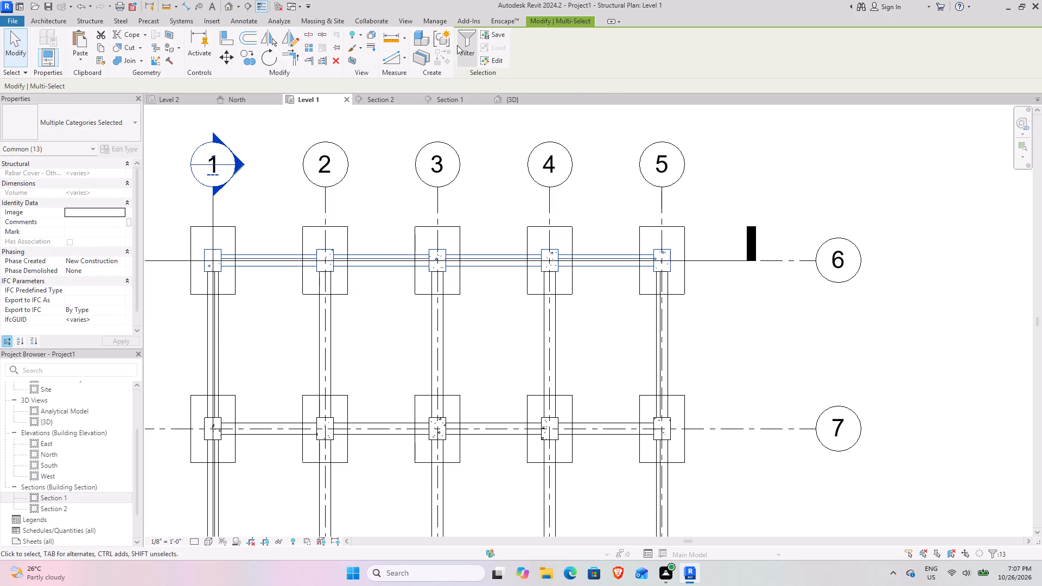
left_click(467, 53)
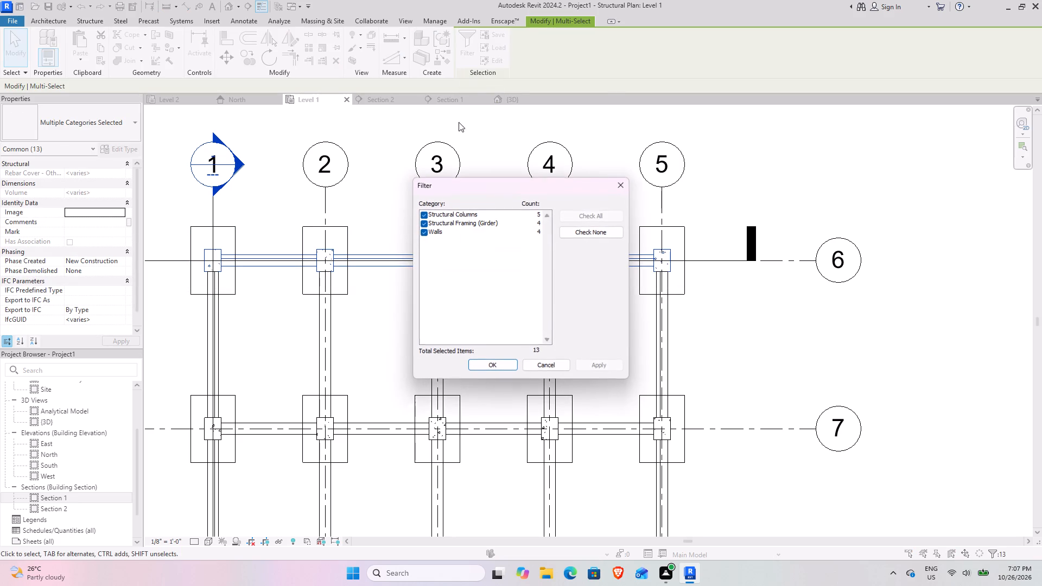
left_click(573, 234)
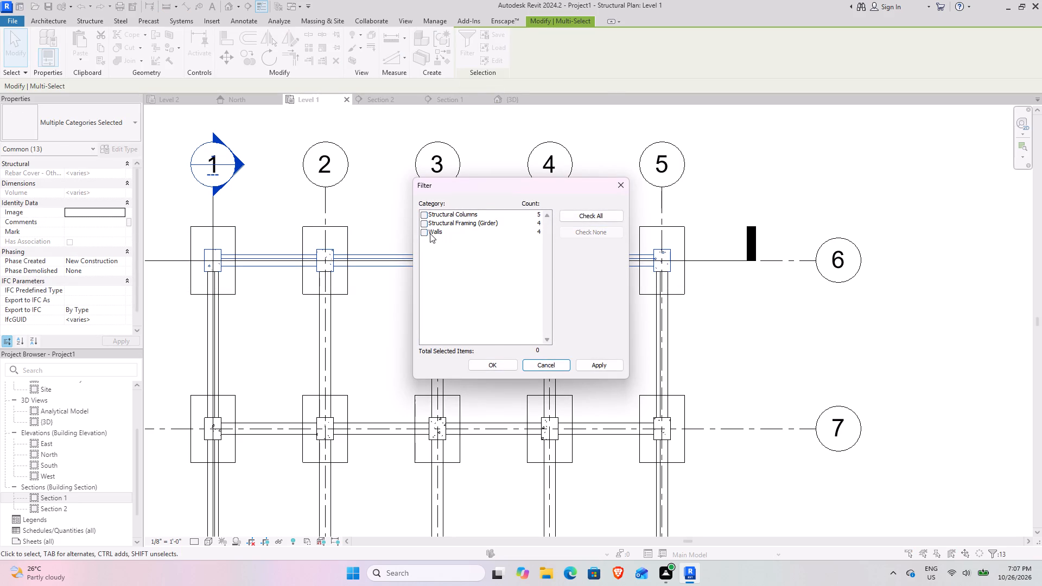
left_click(429, 233)
left_click(423, 232)
left_click_drag(501, 366, 493, 362)
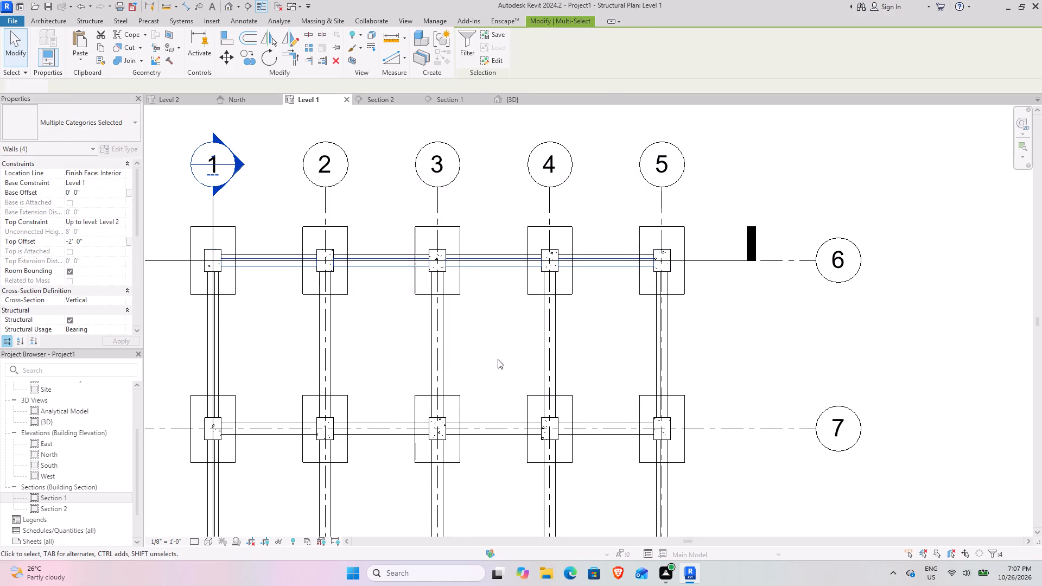
scroll(663, 230, "up", 10)
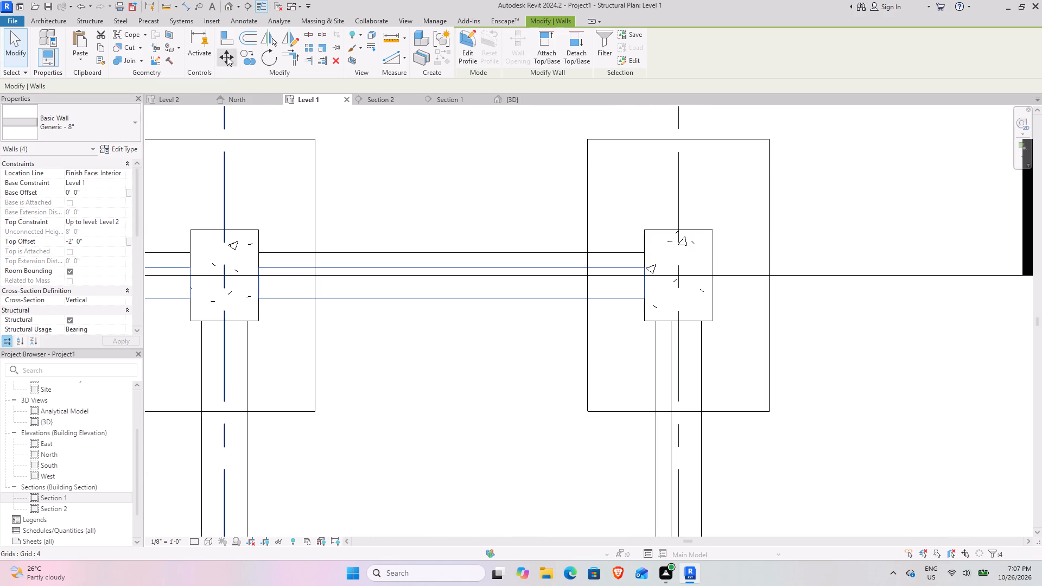
left_click(227, 56)
scroll(606, 286, "up", 5)
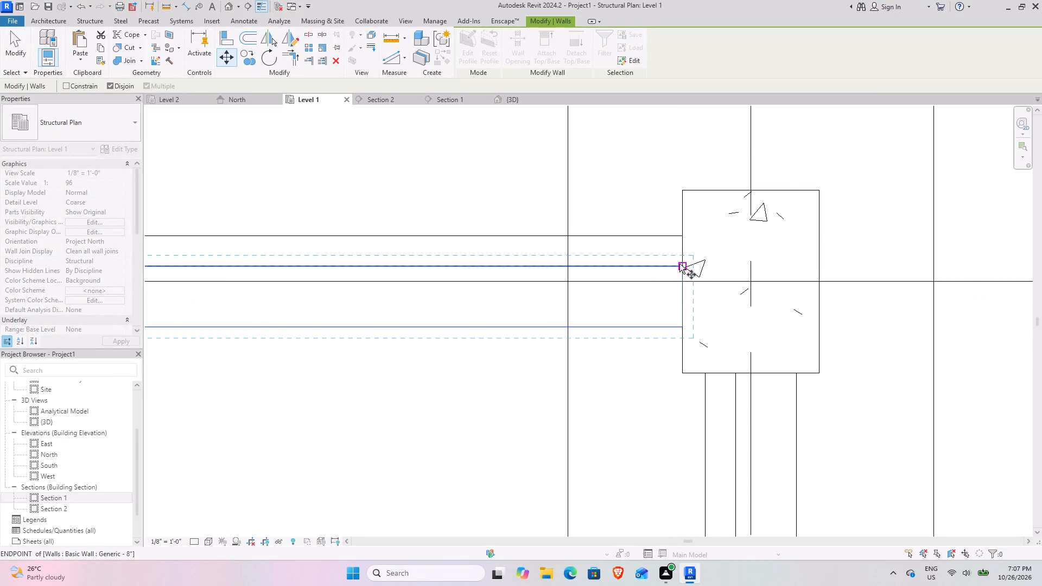
left_click(679, 264)
left_click(678, 238)
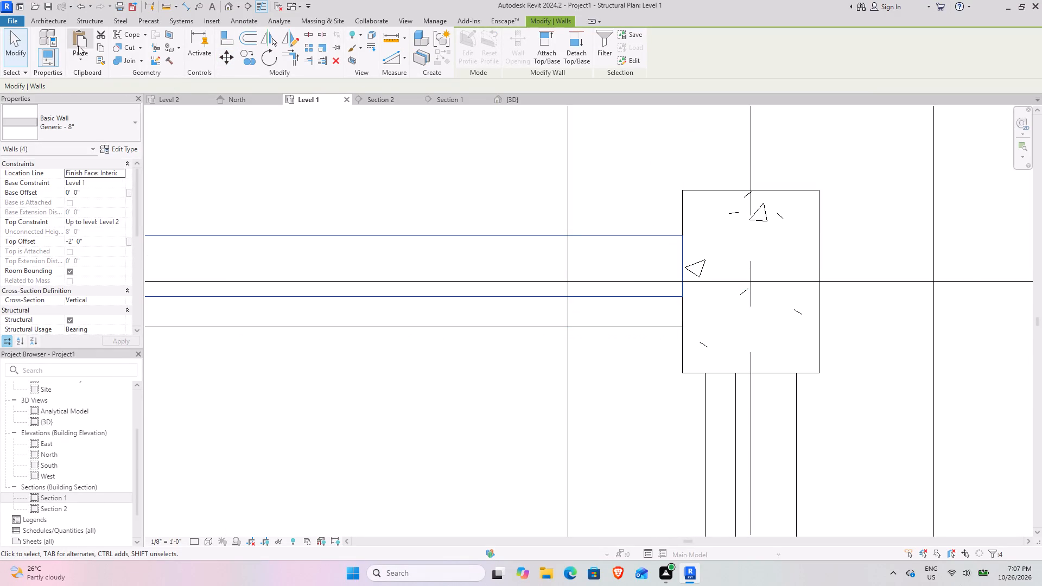
left_click(4, 43)
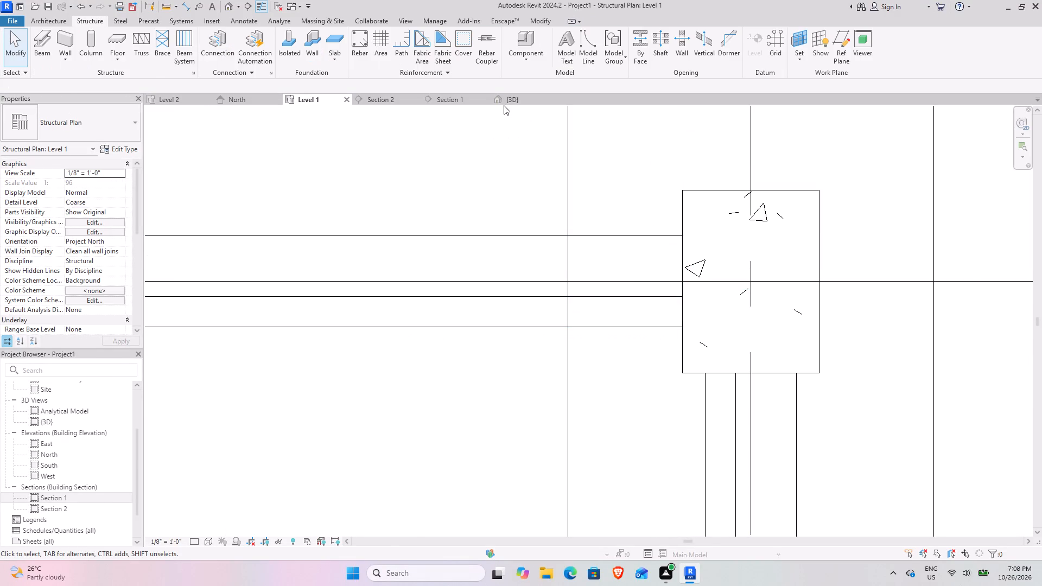
Examine the perimeter walls on all sides of the 3D model for their alignment with the beams and columns.
left_click(506, 103)
scroll(599, 294, "down", 5)
scroll(660, 355, "down", 5)
middle_click_drag(582, 333, 699, 196, "shift")
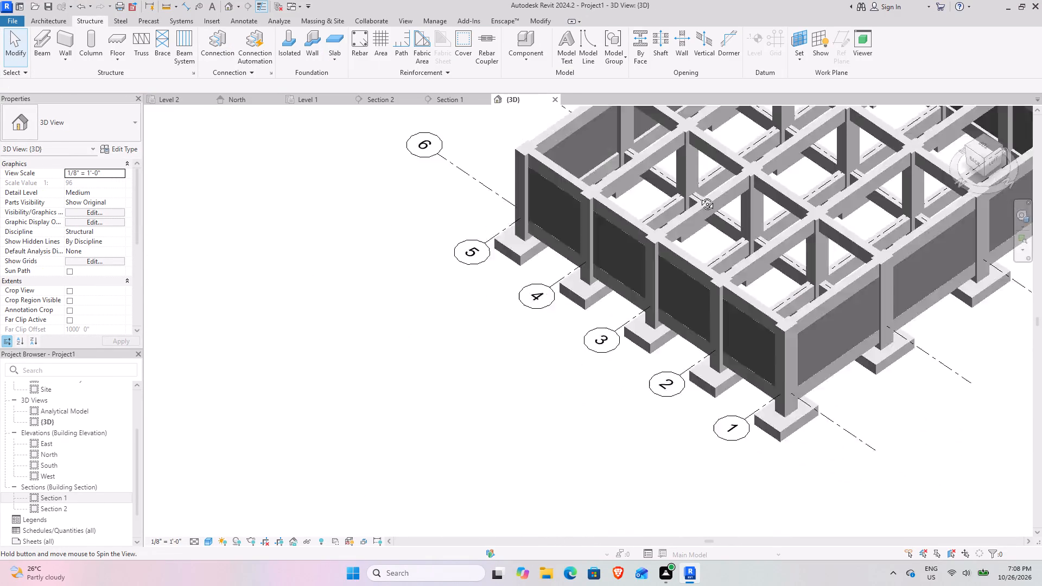
middle_click_drag(699, 196, 903, 120, "shift")
middle_click_drag(770, 181, 599, 348)
middle_click_drag(588, 352, 652, 313, "shift")
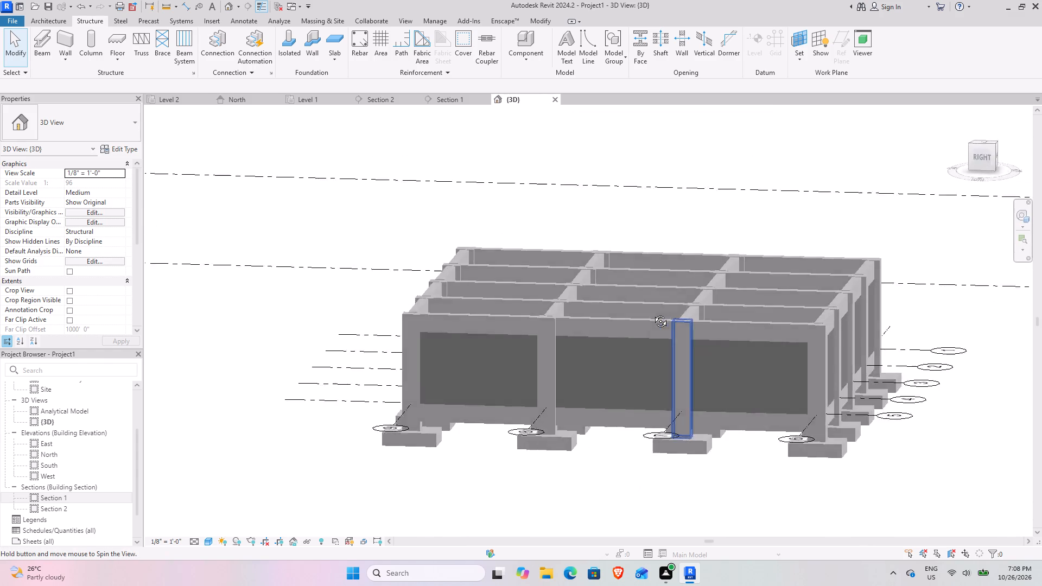
middle_click_drag(652, 313, 483, 354, "shift")
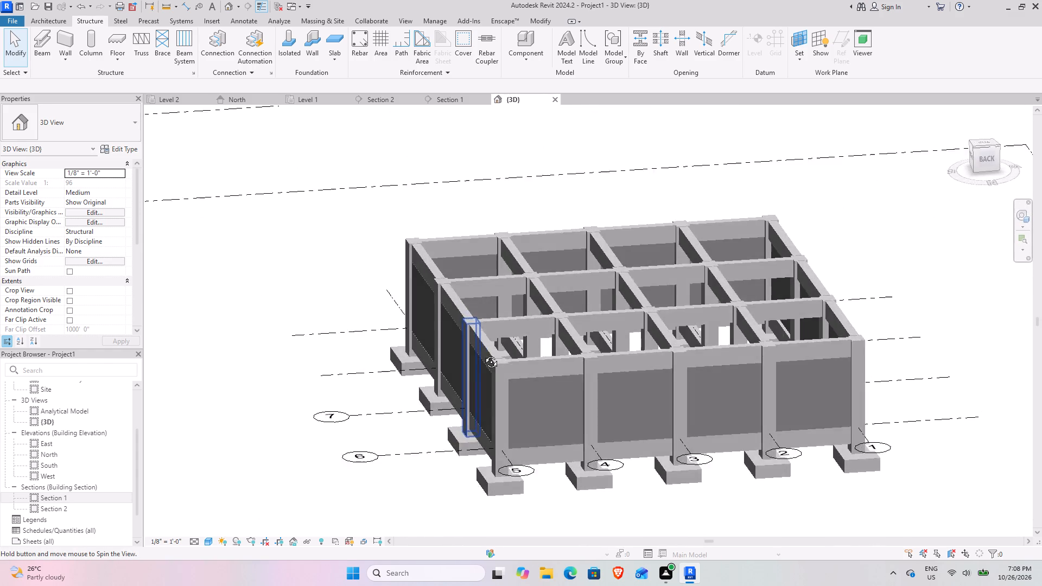
middle_click_drag(483, 354, 303, 294, "shift")
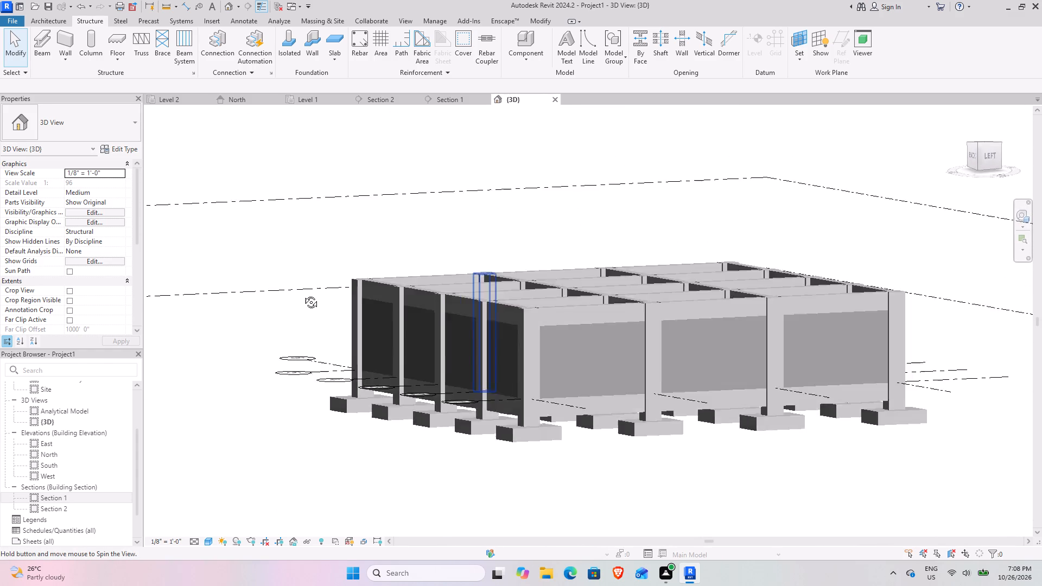
middle_click_drag(303, 294, 353, 272, "shift")
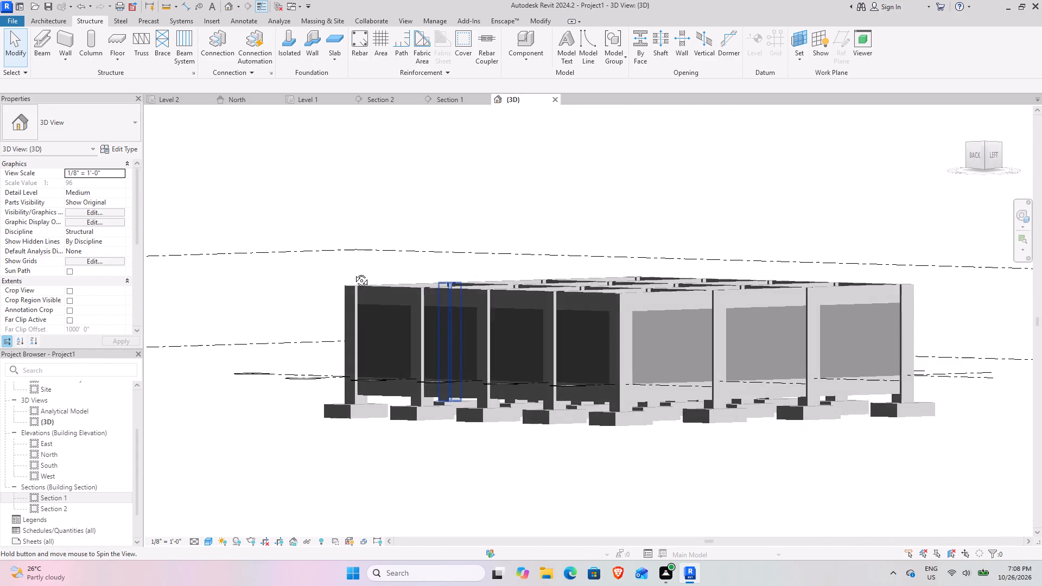
middle_click_drag(353, 272, 675, 387, "shift")
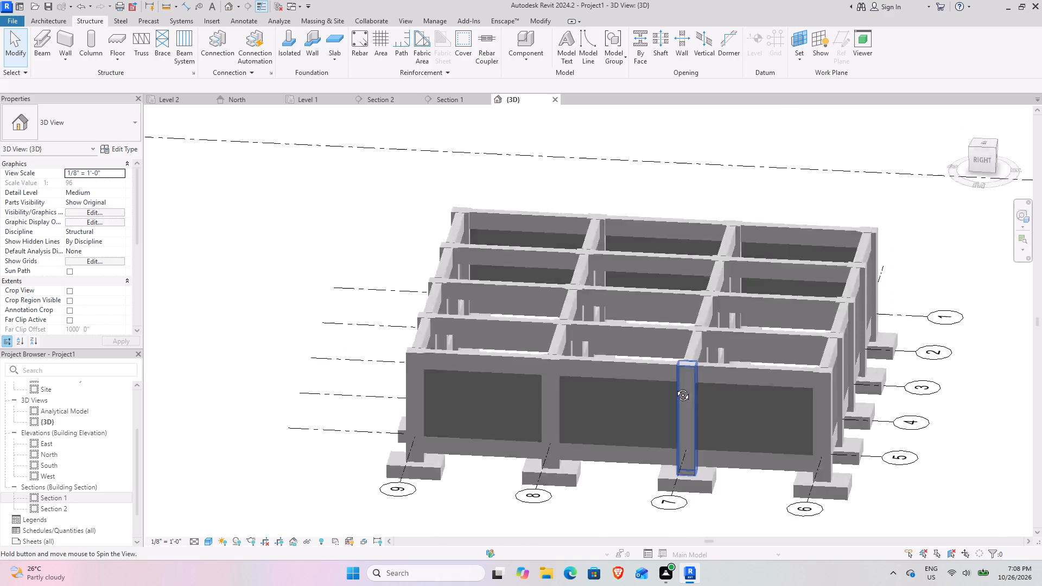
middle_click_drag(675, 387, 469, 454, "shift")
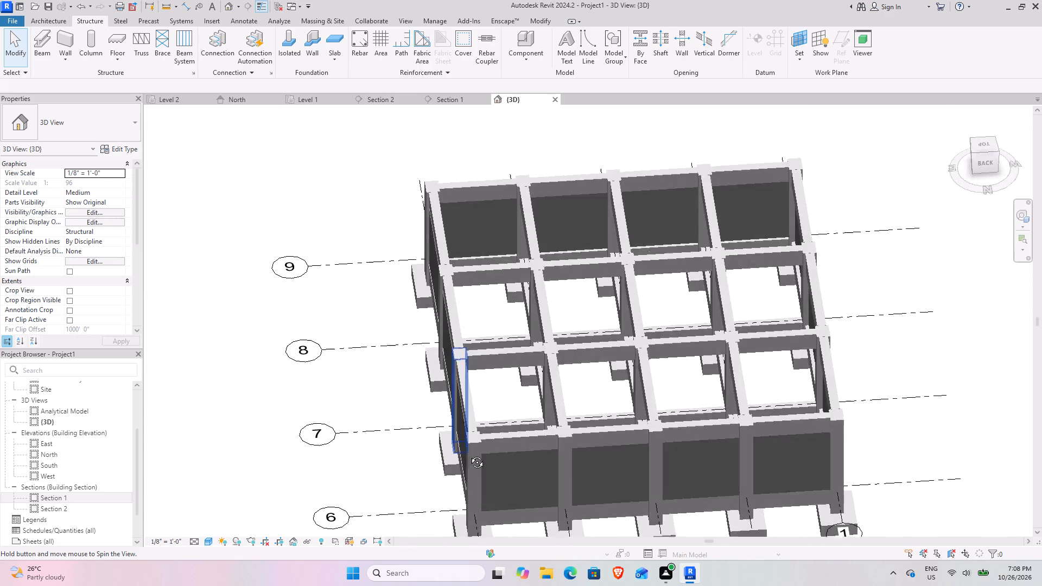
middle_click_drag(469, 454, 343, 368, "shift")
scroll(539, 327, "down", 5)
middle_click_drag(593, 367, 520, 434, "shift")
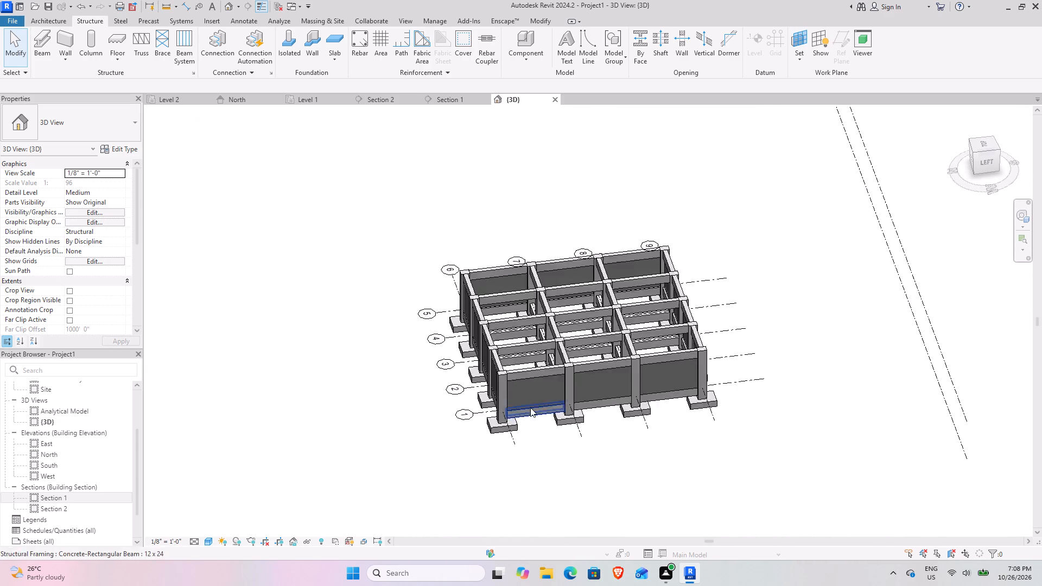
scroll(530, 403, "up", 9)
middle_click_drag(506, 308, 575, 275, "shift")
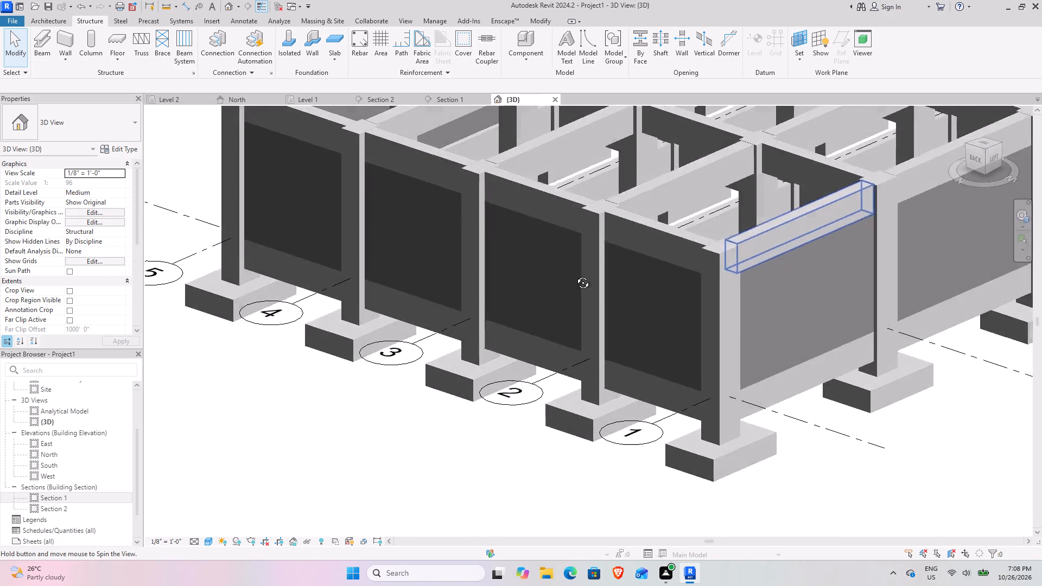
middle_click_drag(575, 275, 545, 342, "shift")
middle_click_drag(544, 342, 642, 363, "shift")
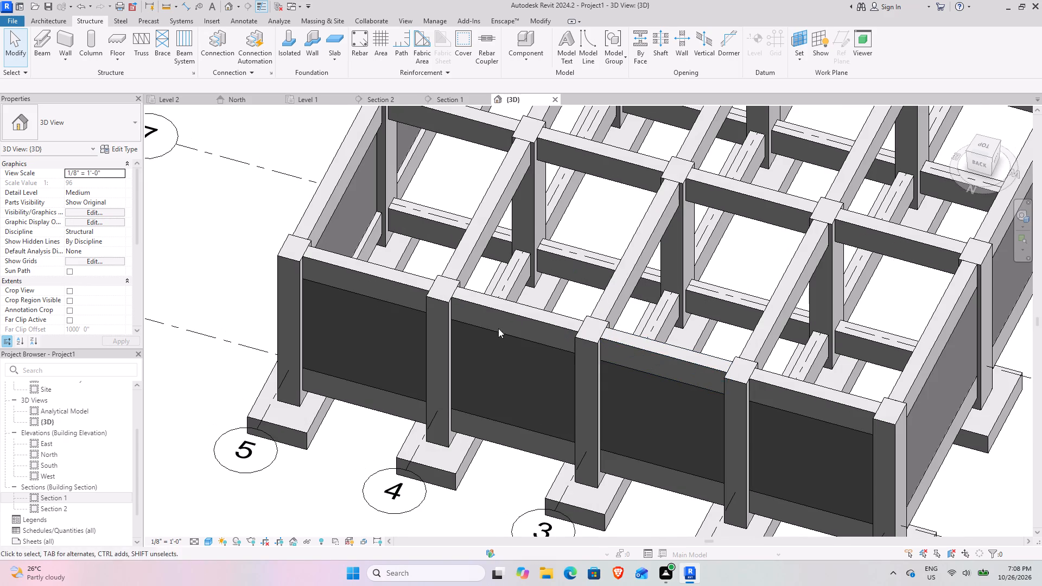
Select the grid 6 wall between grids 4 and 5 and examine how it meets the surrounding beams and columns.
left_click(494, 335)
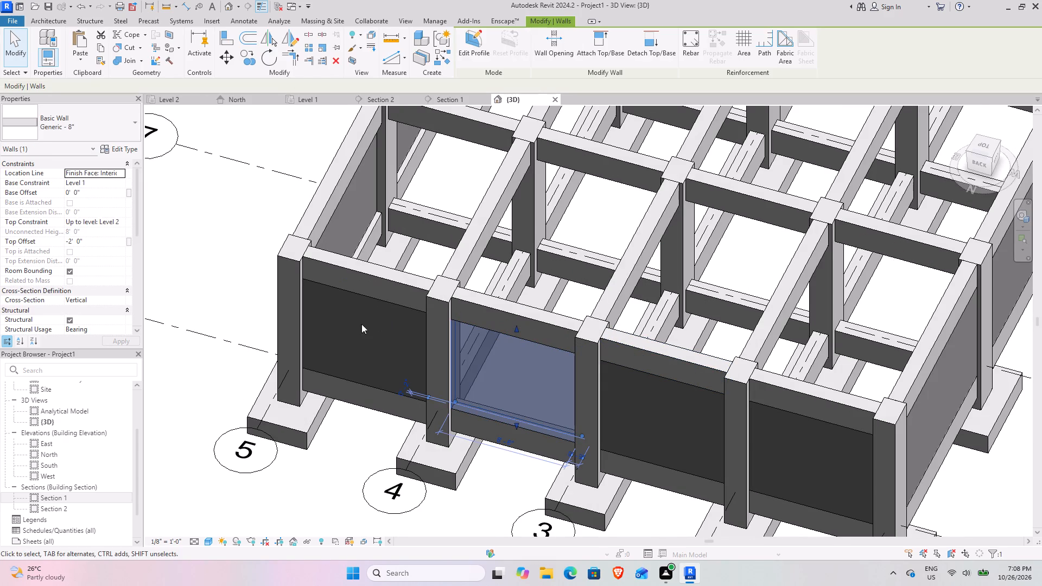
left_click(365, 302)
scroll(365, 302, "down", 5)
middle_click_drag(458, 299, 353, 351)
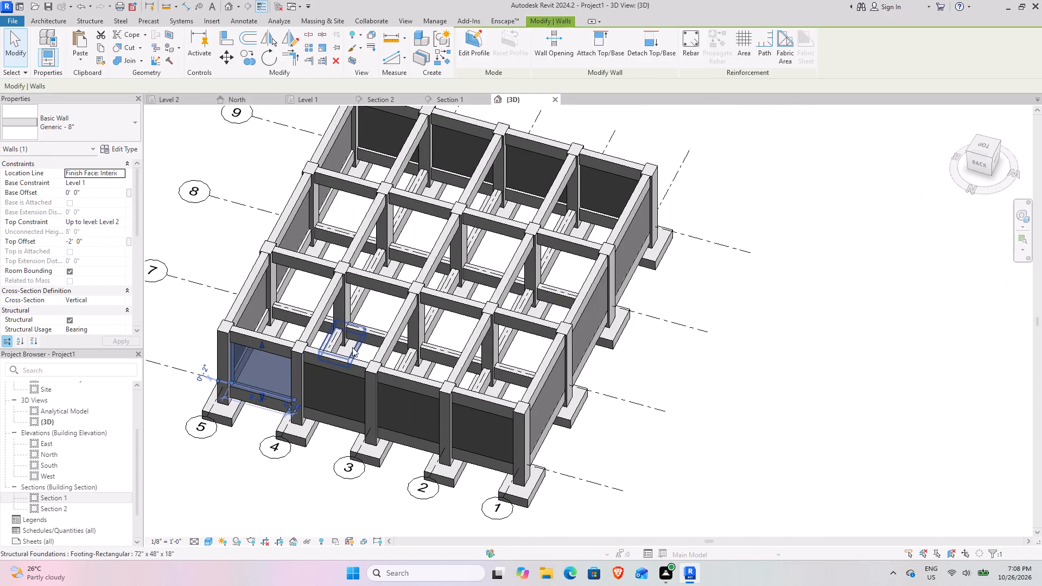
scroll(238, 353, "up", 9)
middle_click_drag(293, 345, 395, 125, "shift")
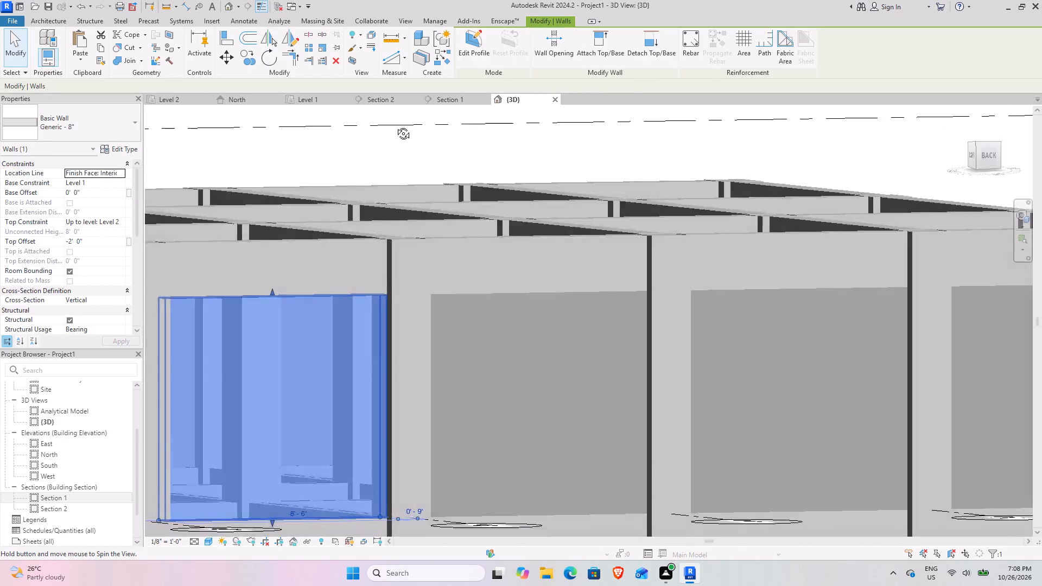
middle_click_drag(395, 125, 315, 177, "shift")
middle_click_drag(290, 181, 605, 137)
middle_click_drag(490, 222, 449, 124, "shift")
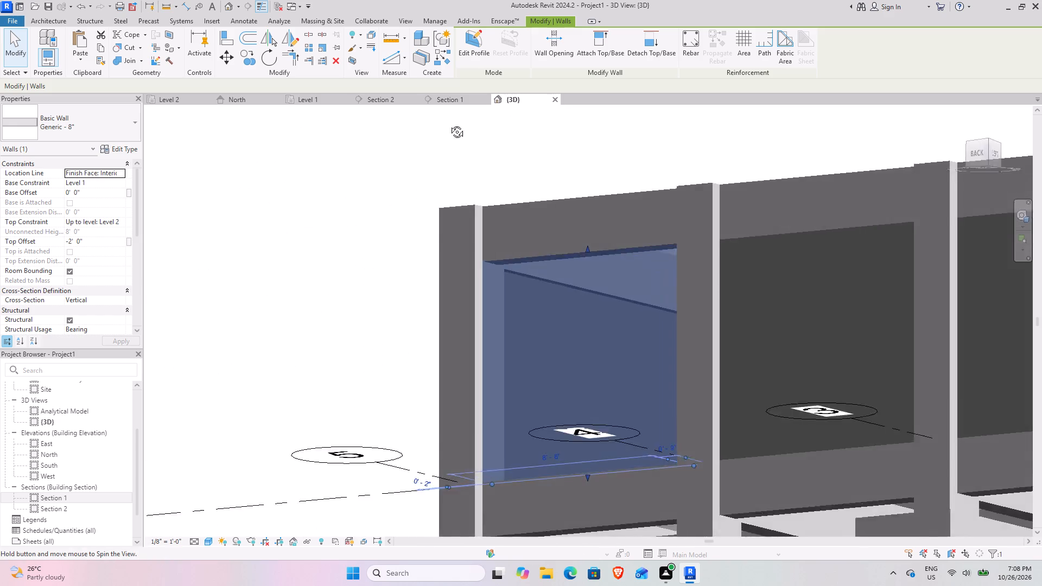
middle_click_drag(449, 124, 505, 220, "shift")
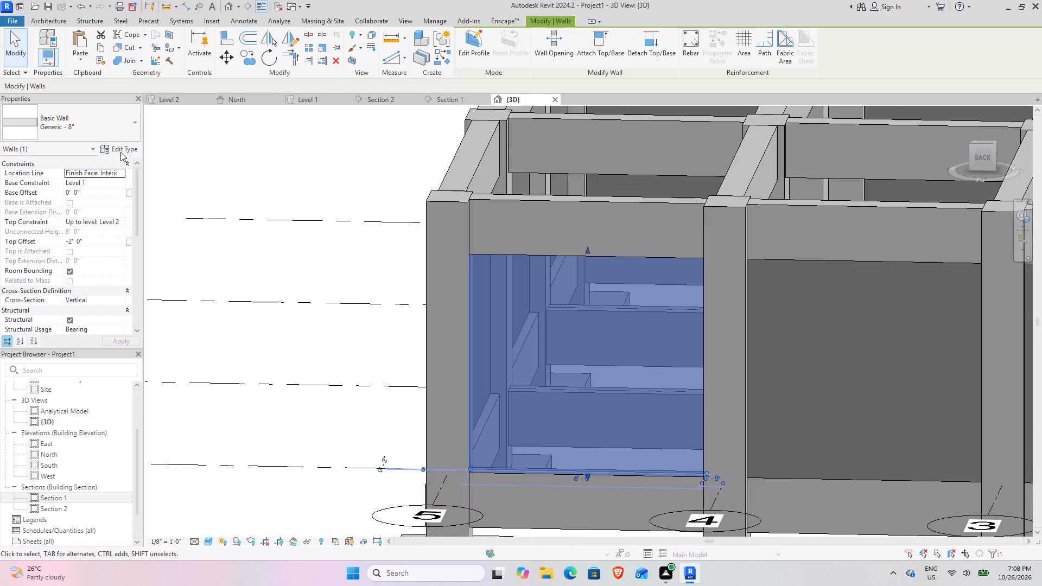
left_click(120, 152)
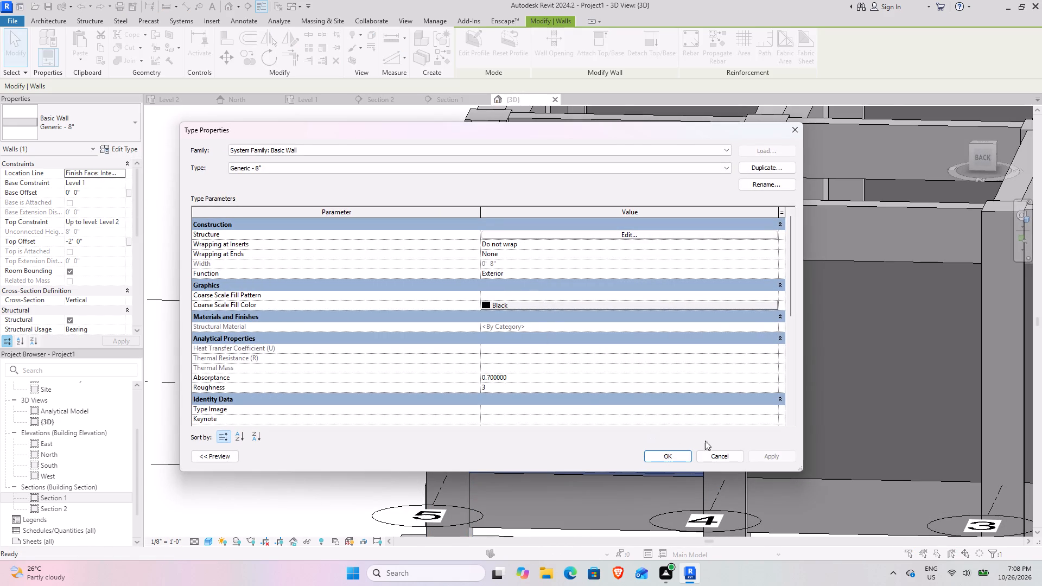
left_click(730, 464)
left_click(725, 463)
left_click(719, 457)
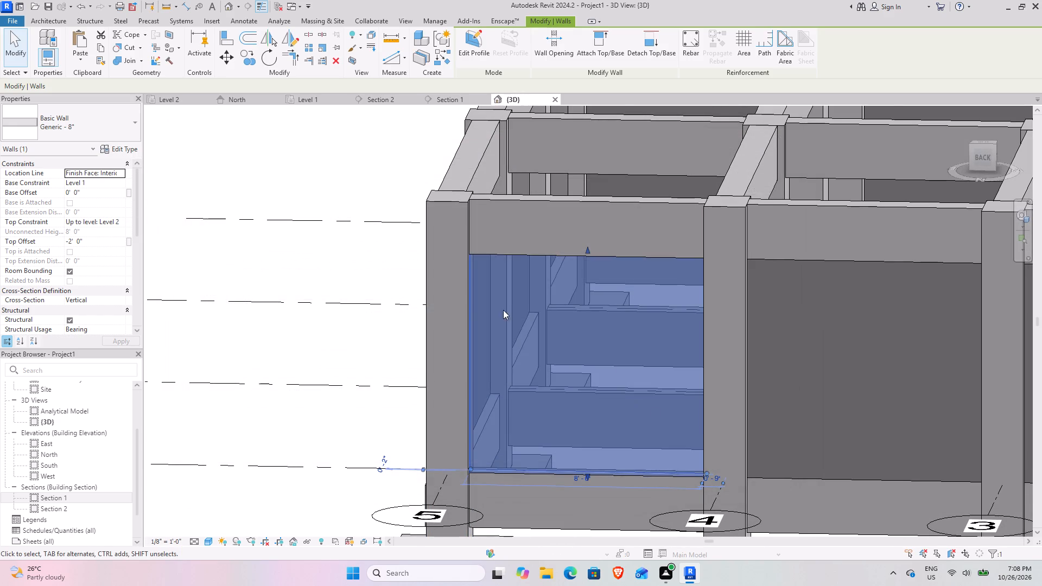
Set the top offset of the grid 6 wall between grids 4 and 5 to -1' 0".
left_click(109, 243)
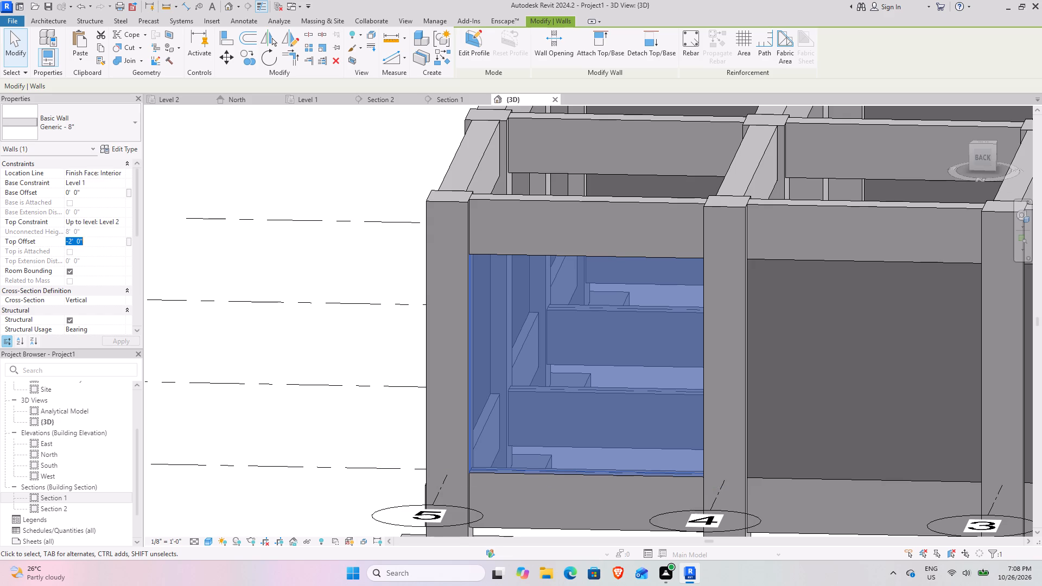
type("-1")
key("Return")
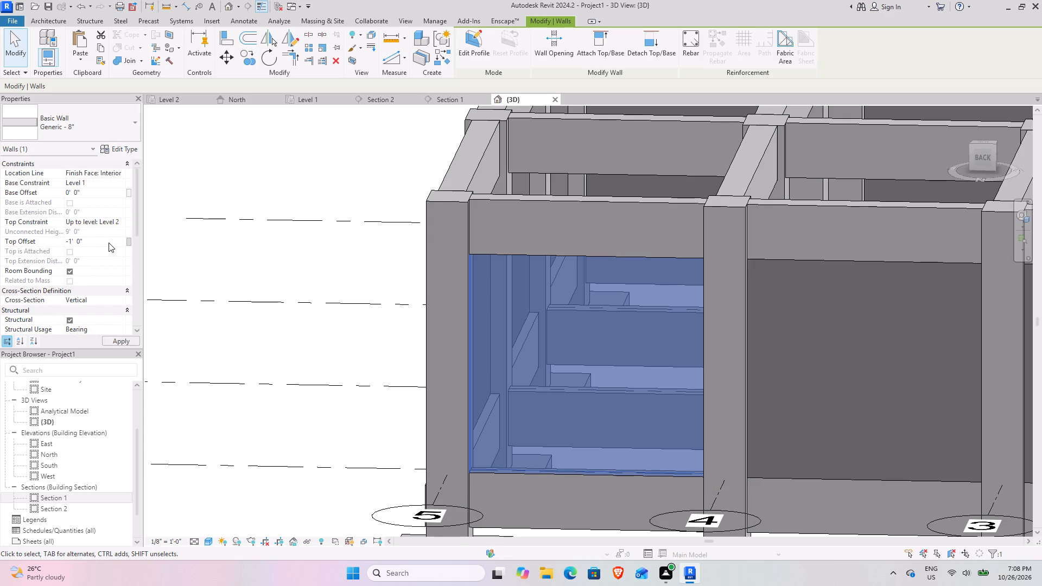
left_click(322, 187)
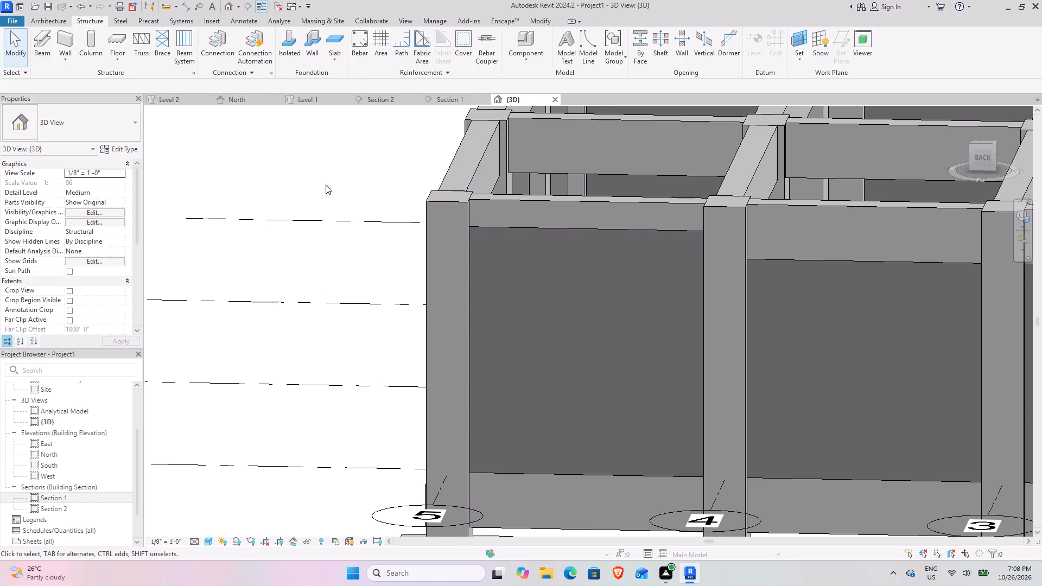
scroll(358, 186, "down", 4)
left_click(512, 215)
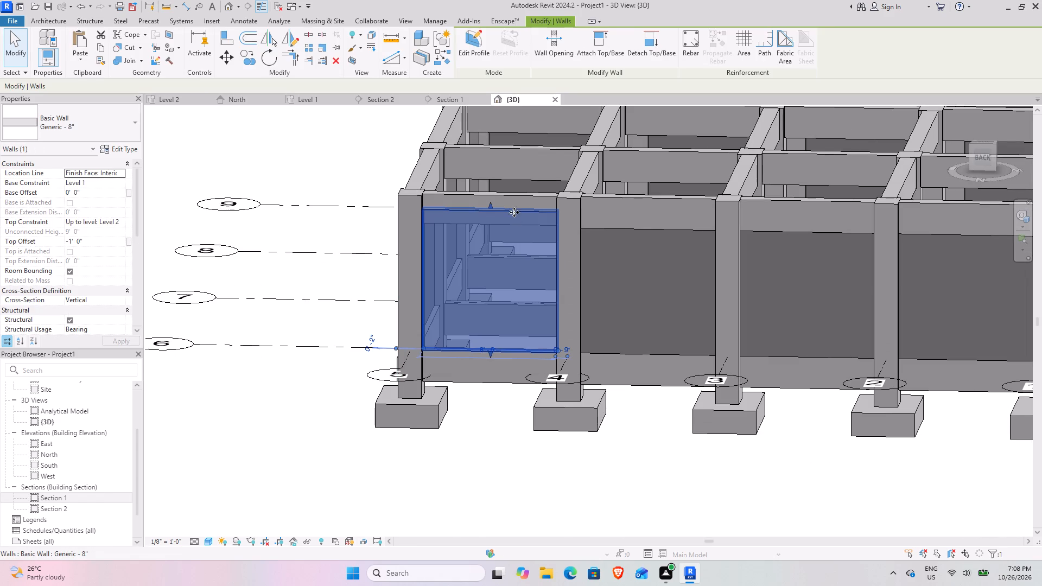
scroll(433, 233, "down", 4)
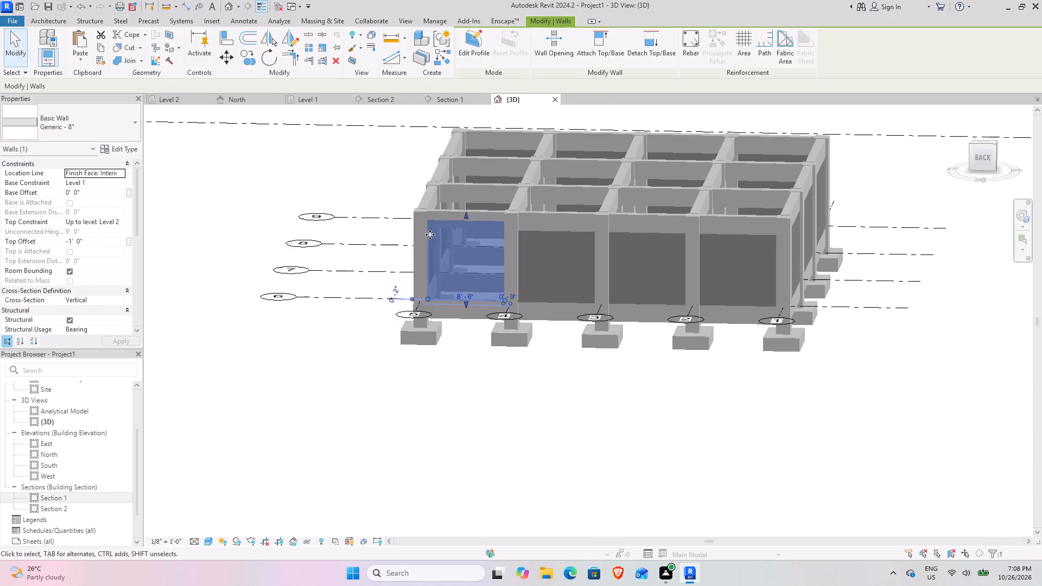
scroll(430, 234, "down", 1)
middle_click_drag(424, 246, 358, 378, "shift")
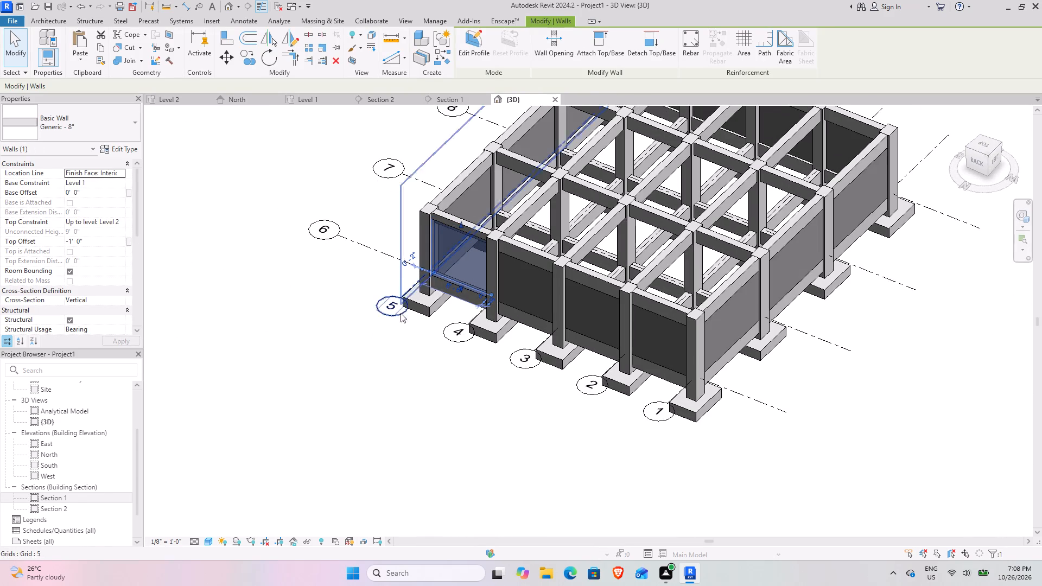
left_click(346, 251)
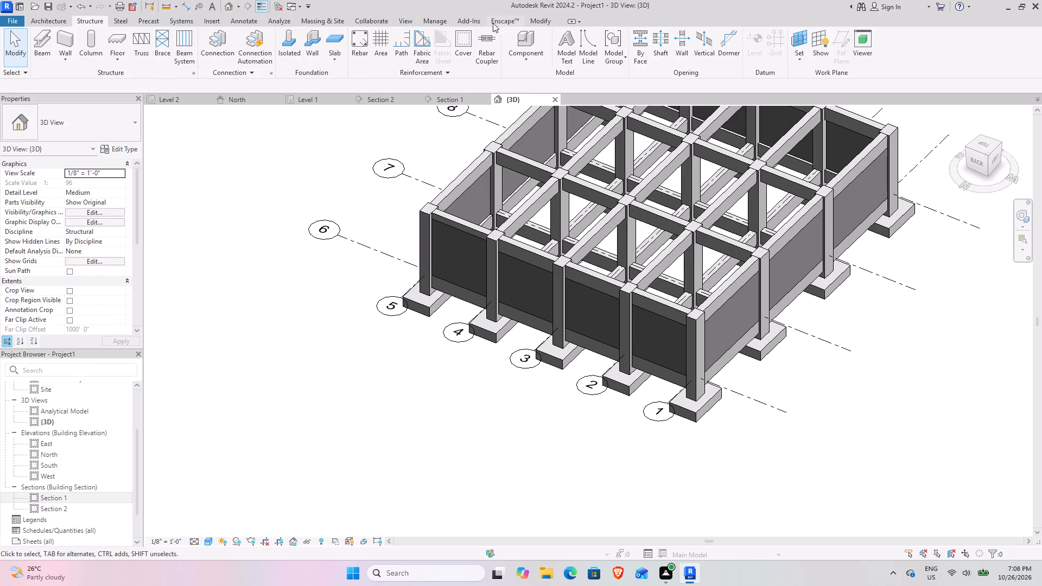
Run an interference check between Walls and Structural Framing, both from the current project.
left_click(374, 22)
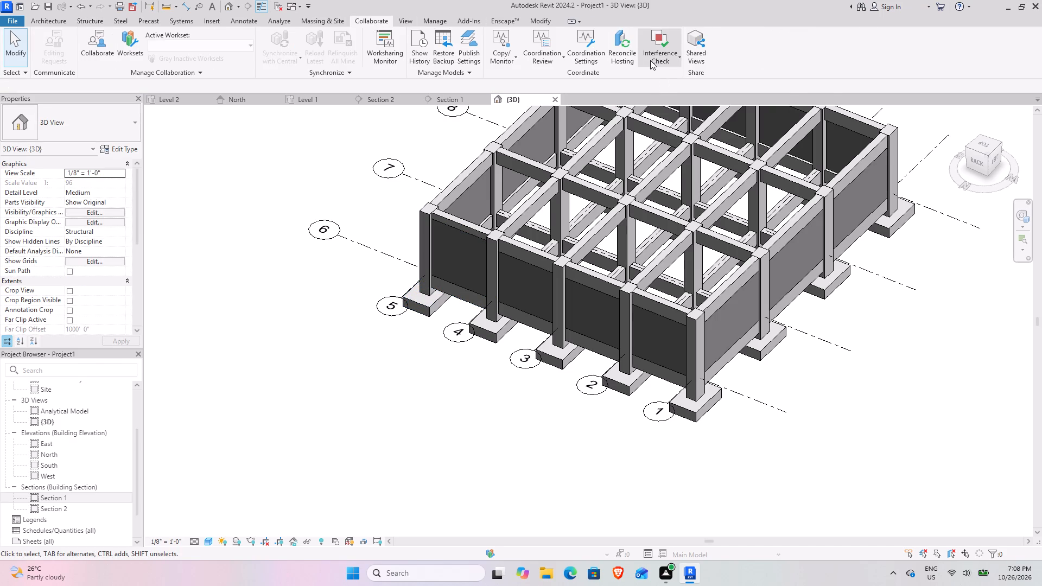
left_click(650, 60)
left_click(677, 83)
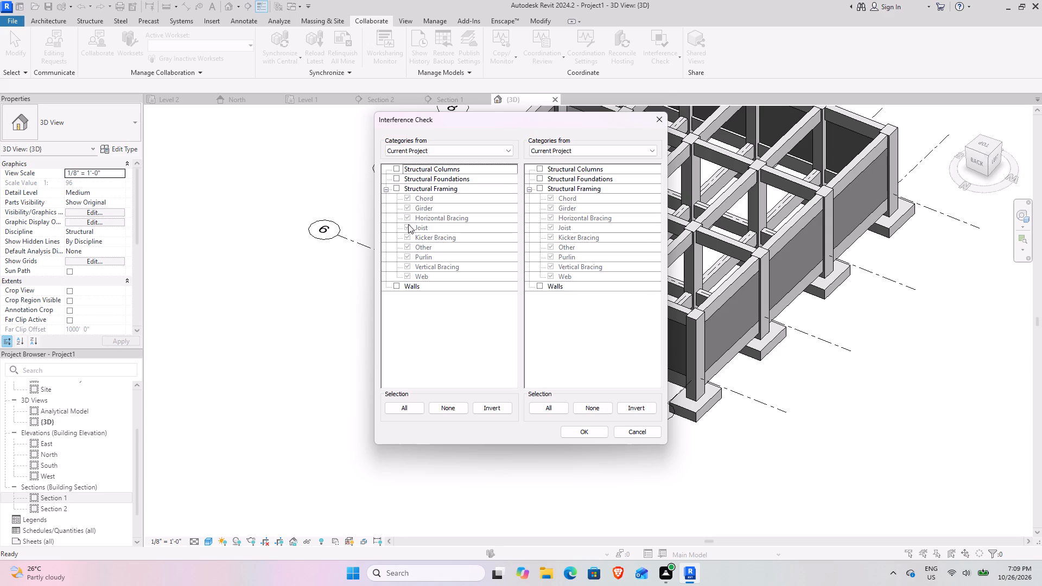
left_click(393, 285)
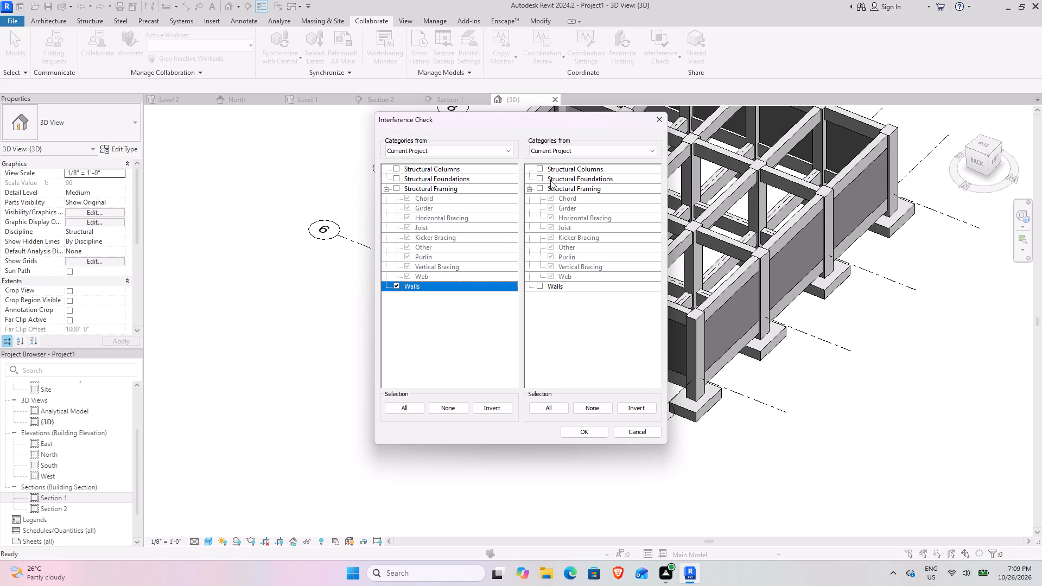
left_click(538, 189)
left_click(577, 434)
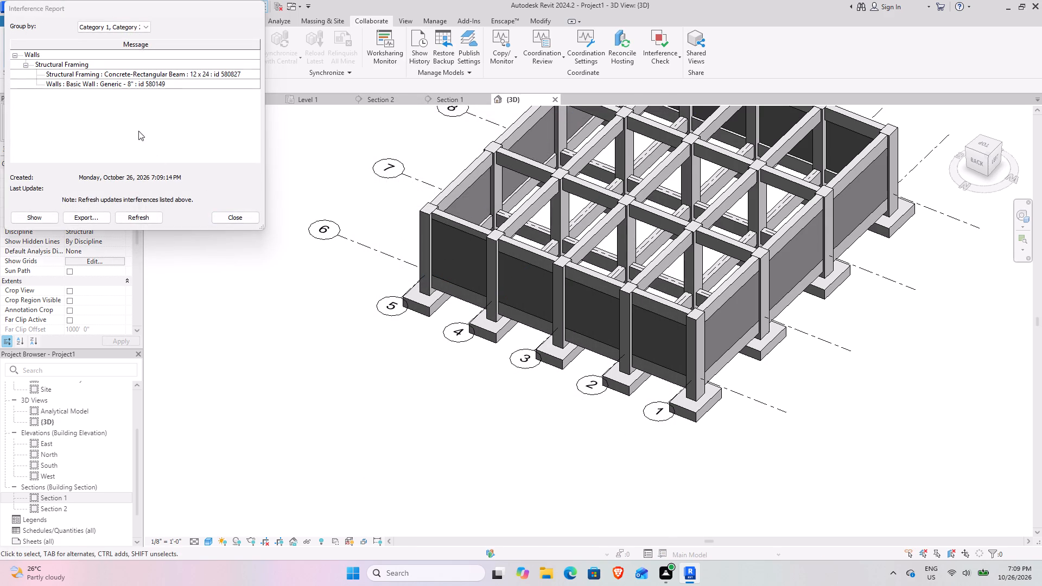
Try to locate the reported Generic - 8" wall by showing it from the interference report and searching the Section 2 and Level 1 views.
left_click_drag(177, 85, 135, 86)
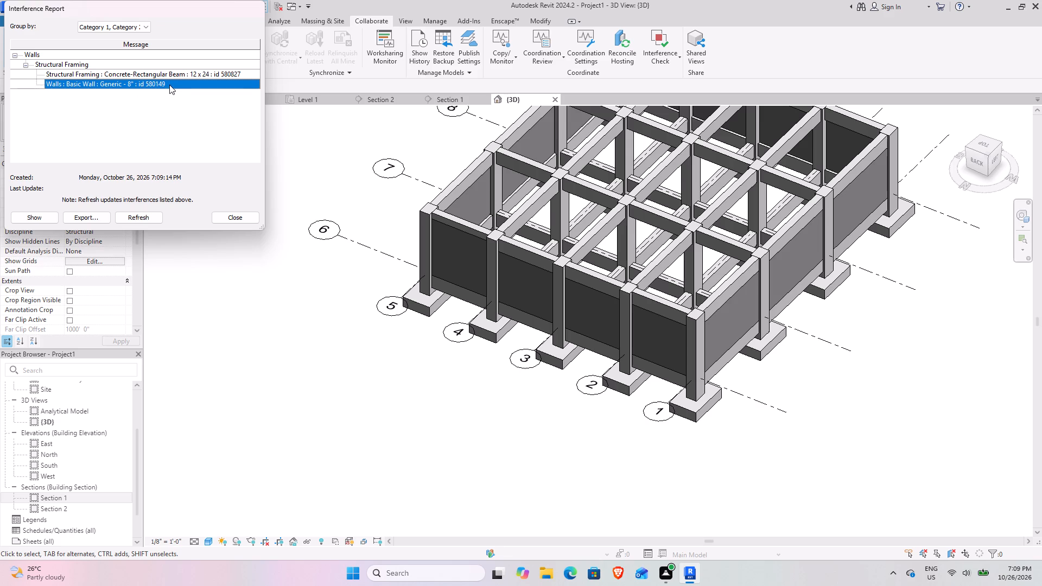
left_click_drag(169, 85, 88, 85)
left_click(36, 213)
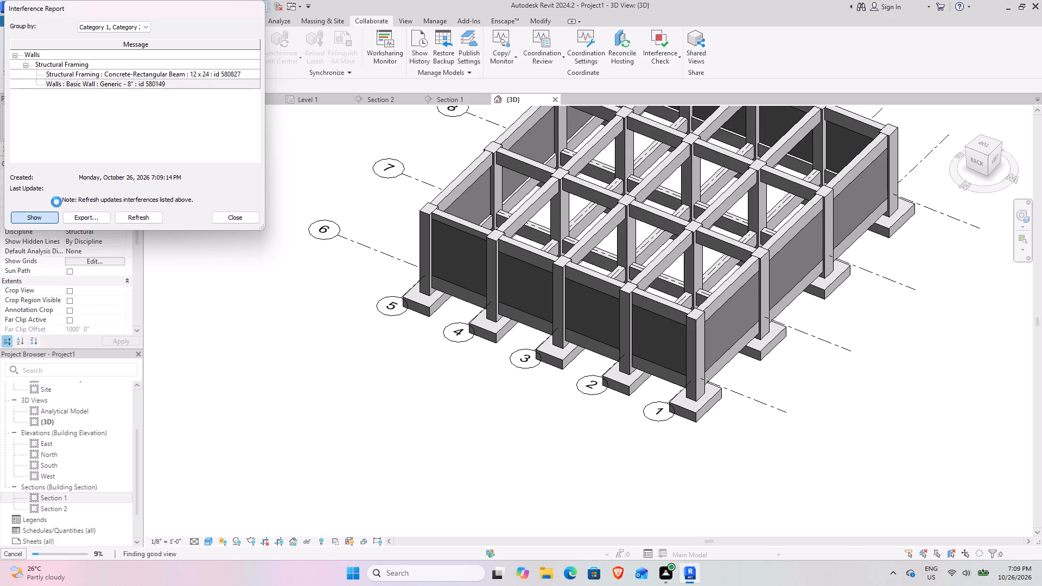
left_click(541, 305)
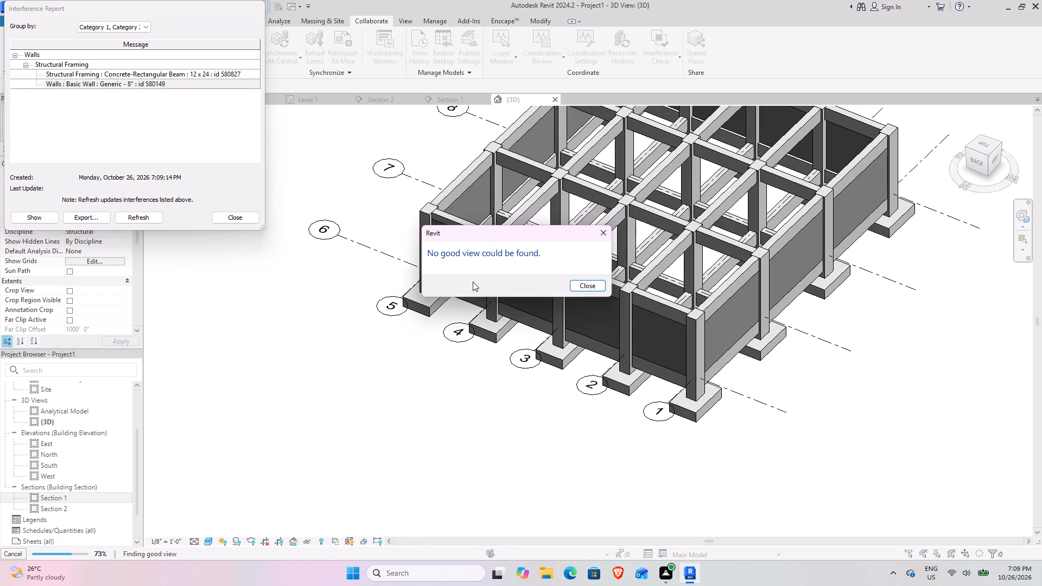
left_click(579, 285)
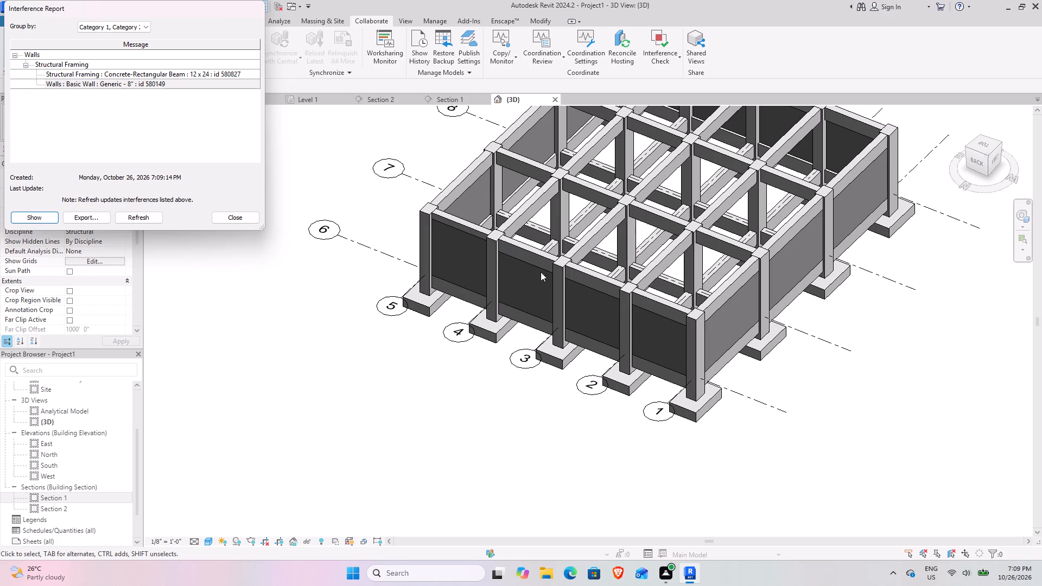
left_click(382, 98)
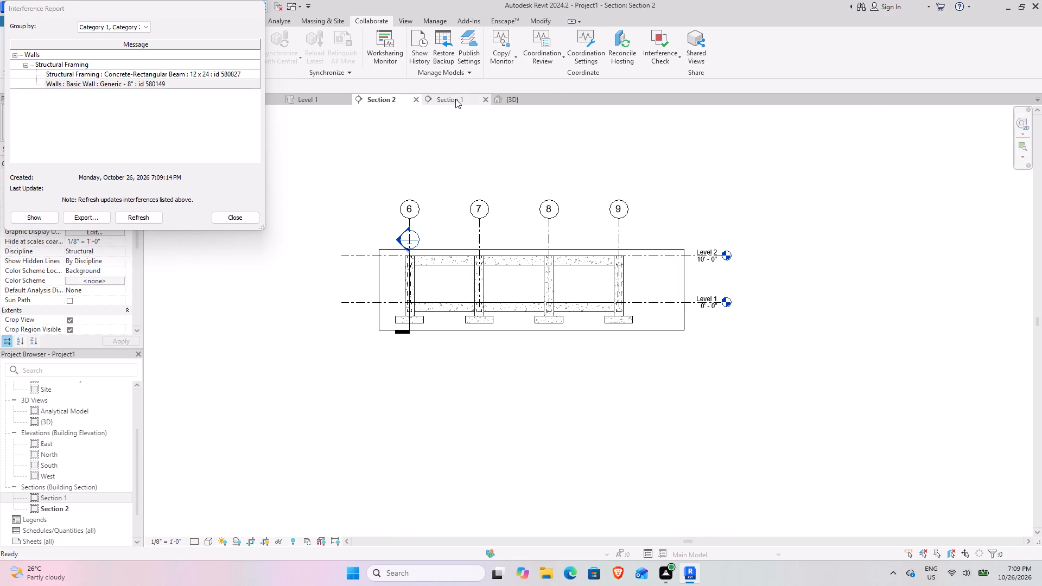
left_click(307, 101)
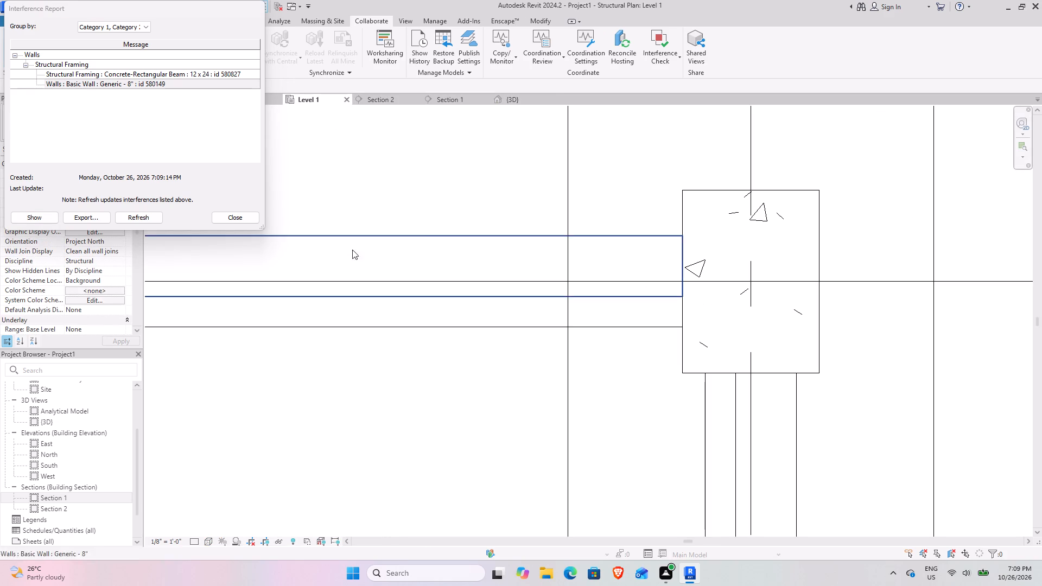
left_click(20, 217)
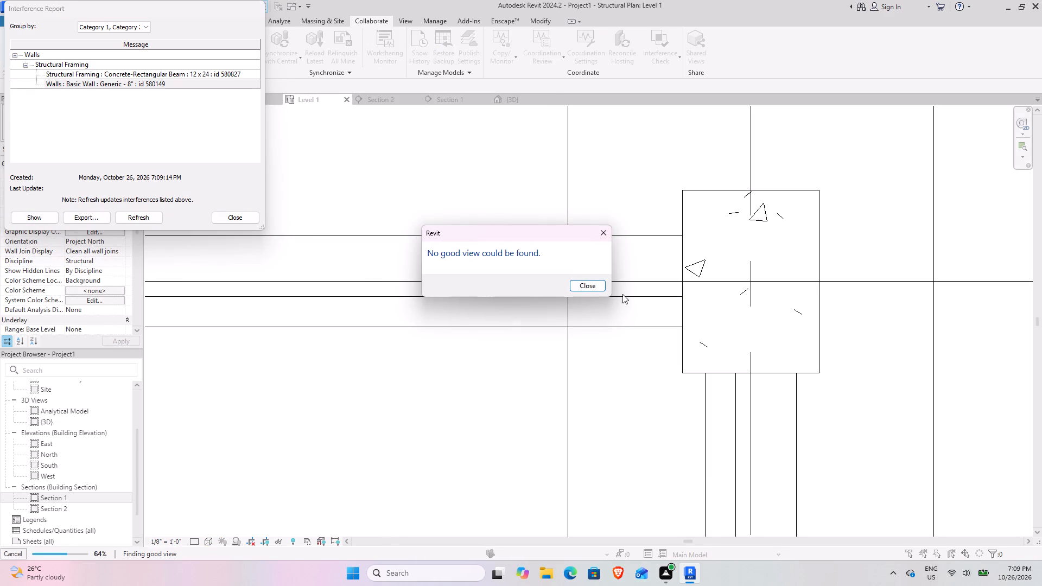
left_click(597, 285)
scroll(514, 308, "down", 10)
middle_click_drag(410, 336, 679, 285)
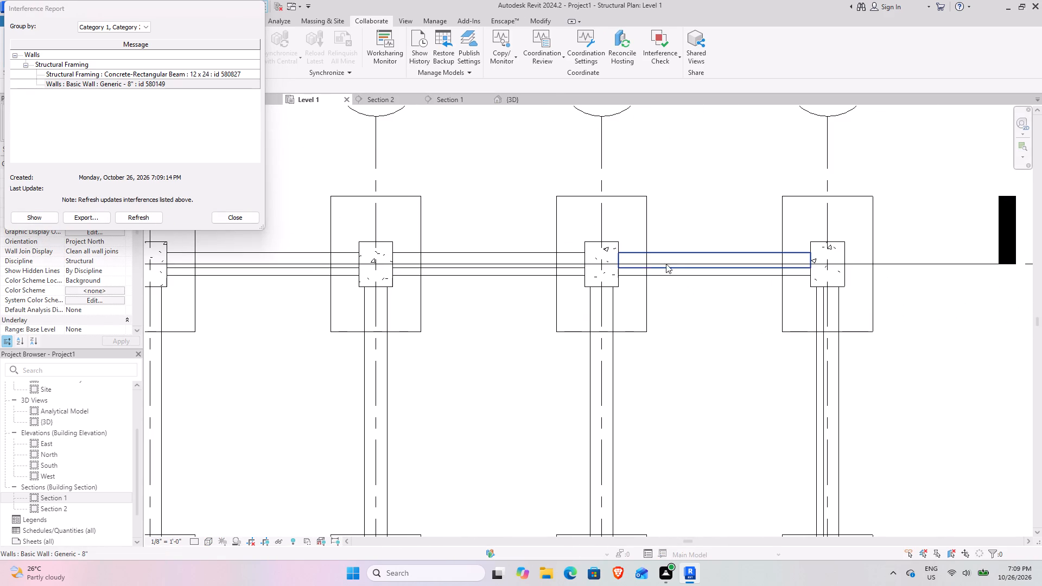
triple_click(174, 89)
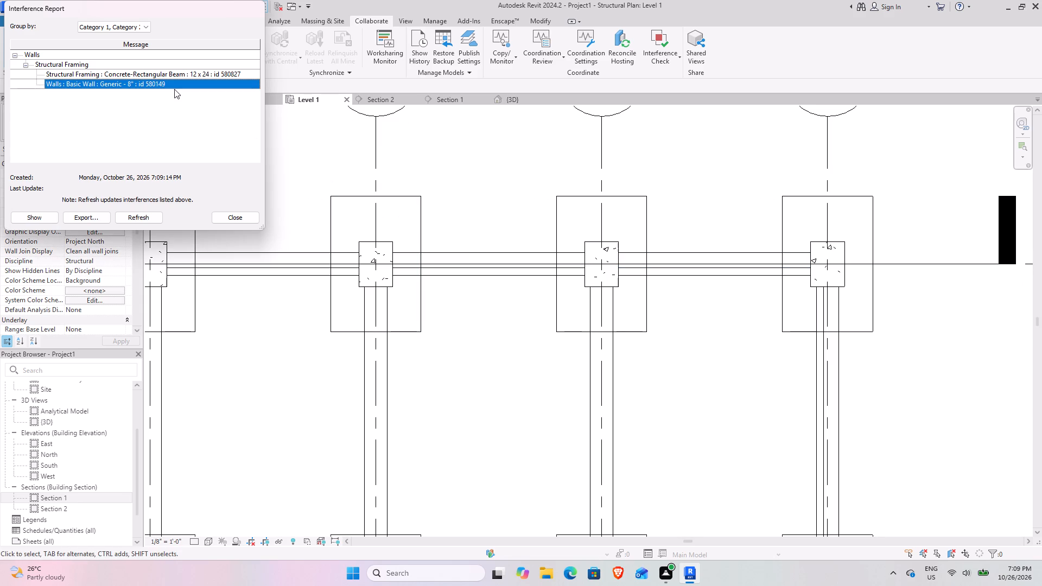
left_click_drag(178, 85, 123, 89)
left_click(526, 315)
In the 3D view, select the clashing wall by its element ID, 580149.
left_click(504, 100)
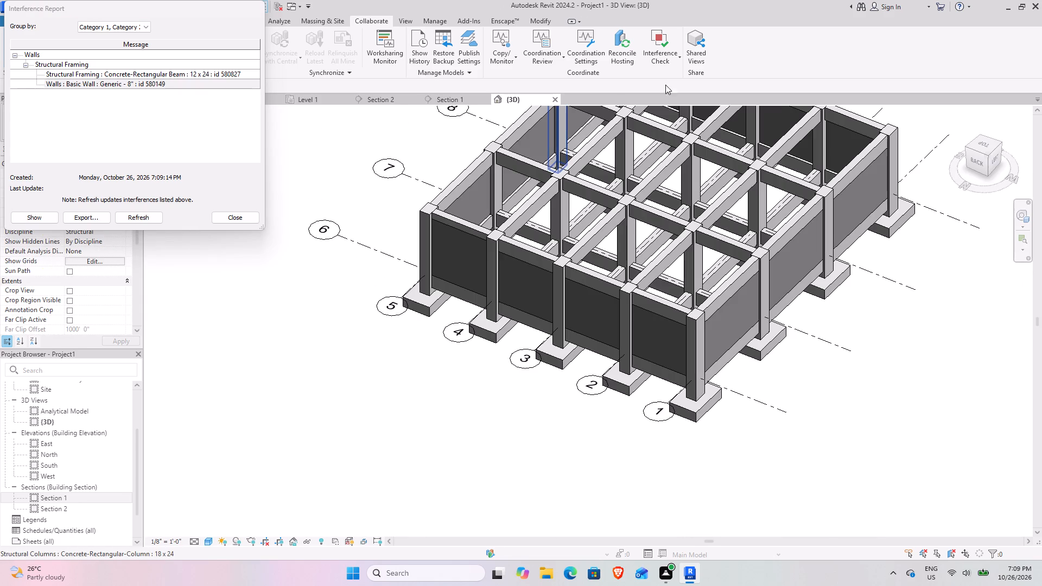
left_click(542, 21)
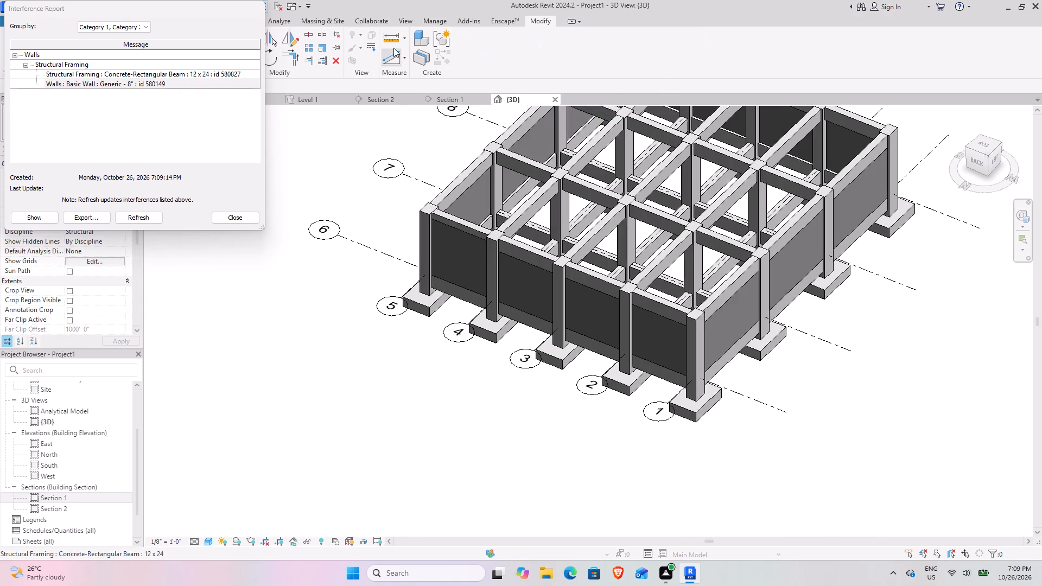
left_click(425, 16)
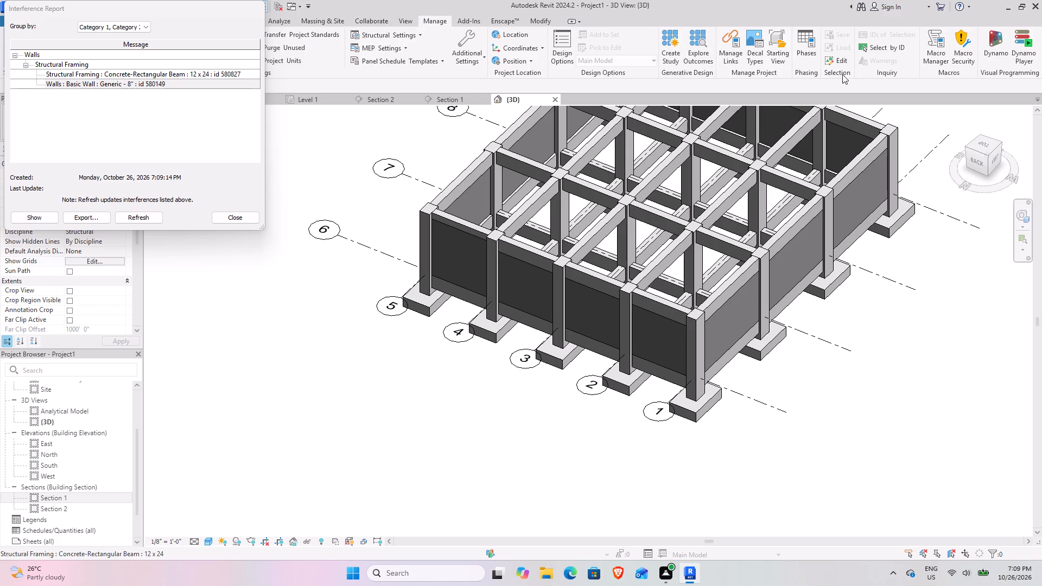
left_click(875, 49)
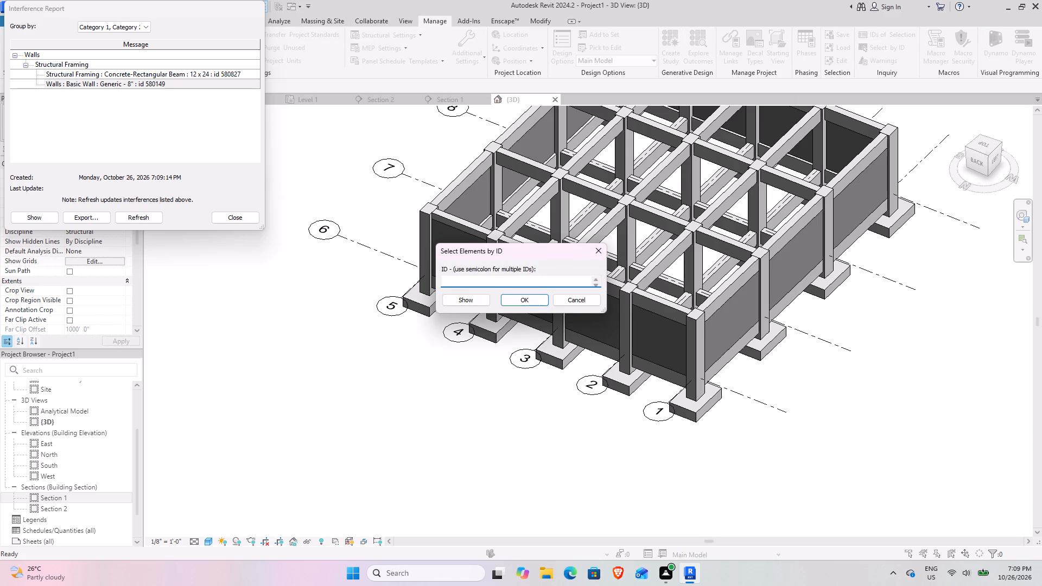
key("5")
type("80149")
key("Return")
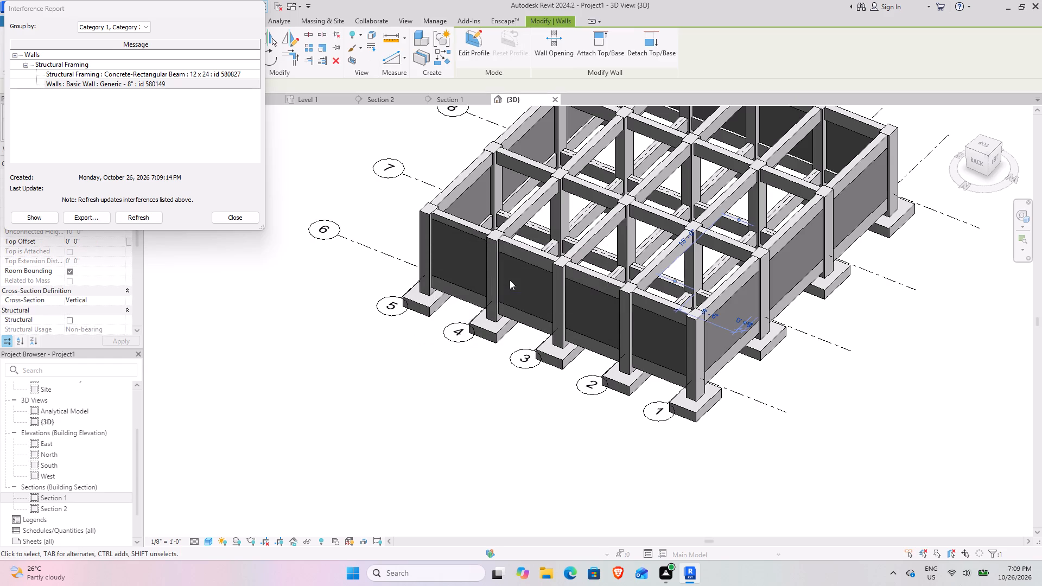
Examine the area around the selected wall in 3D, from above, outside and beneath the footings.
scroll(677, 329, "up", 4)
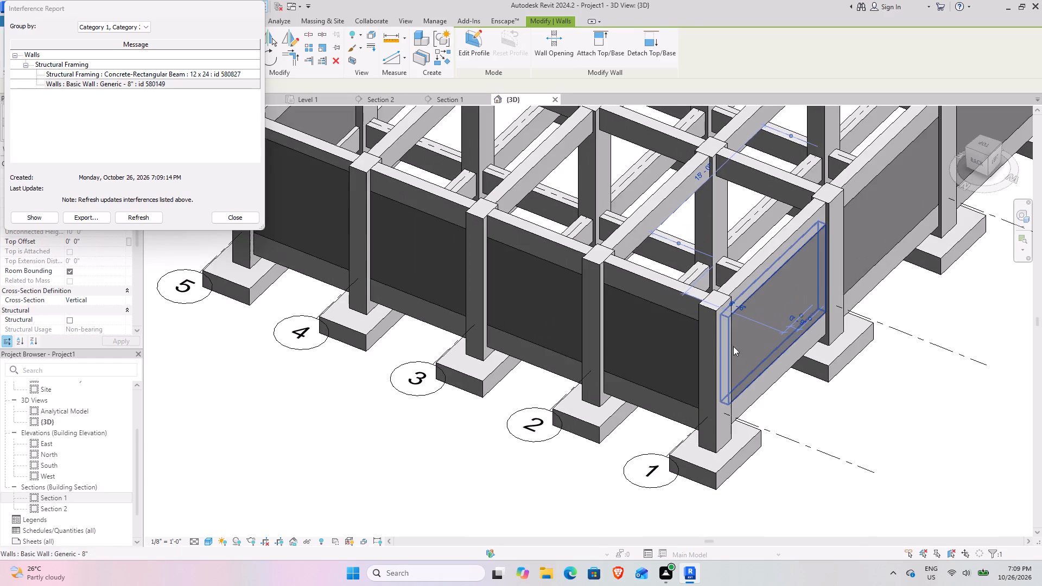
scroll(732, 345, "down", 5)
middle_click_drag(697, 355, 610, 168, "shift")
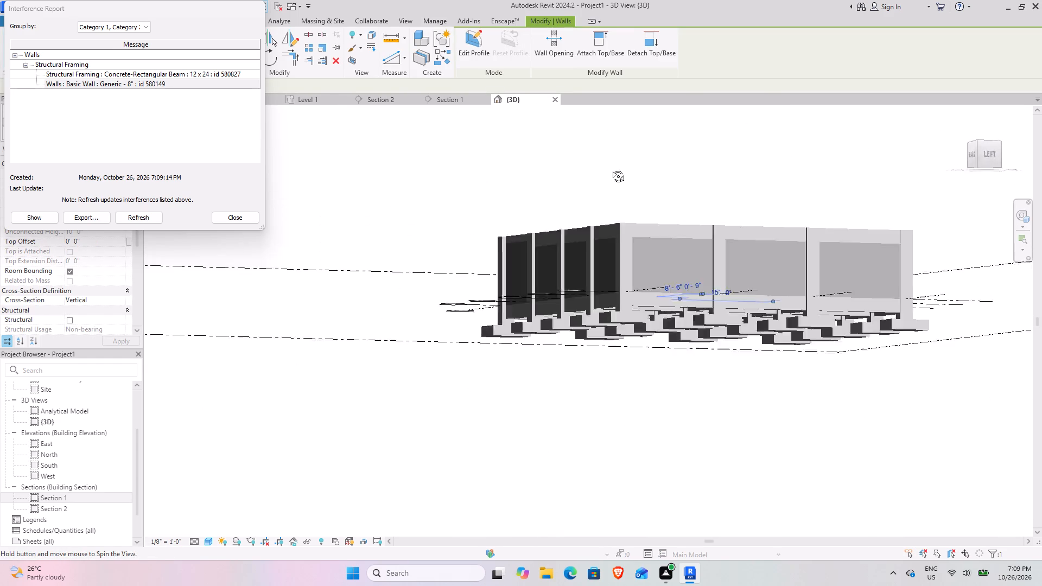
middle_click_drag(610, 168, 592, 422, "shift")
middle_click_drag(611, 359, 742, 361, "shift")
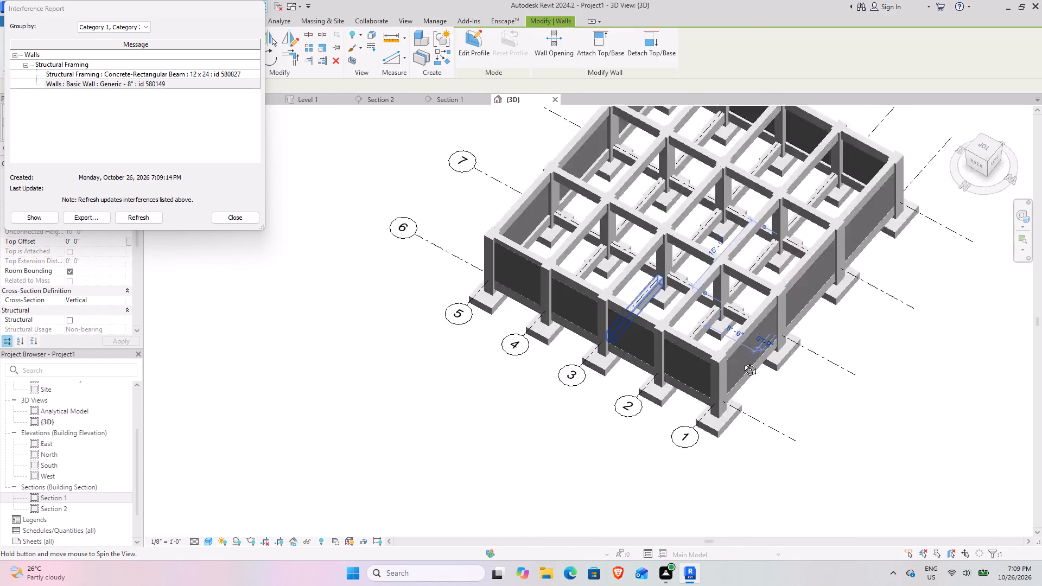
middle_click_drag(742, 361, 759, 369, "shift")
scroll(813, 282, "up", 5)
scroll(750, 319, "down", 5)
middle_click_drag(599, 340, 615, 320, "shift")
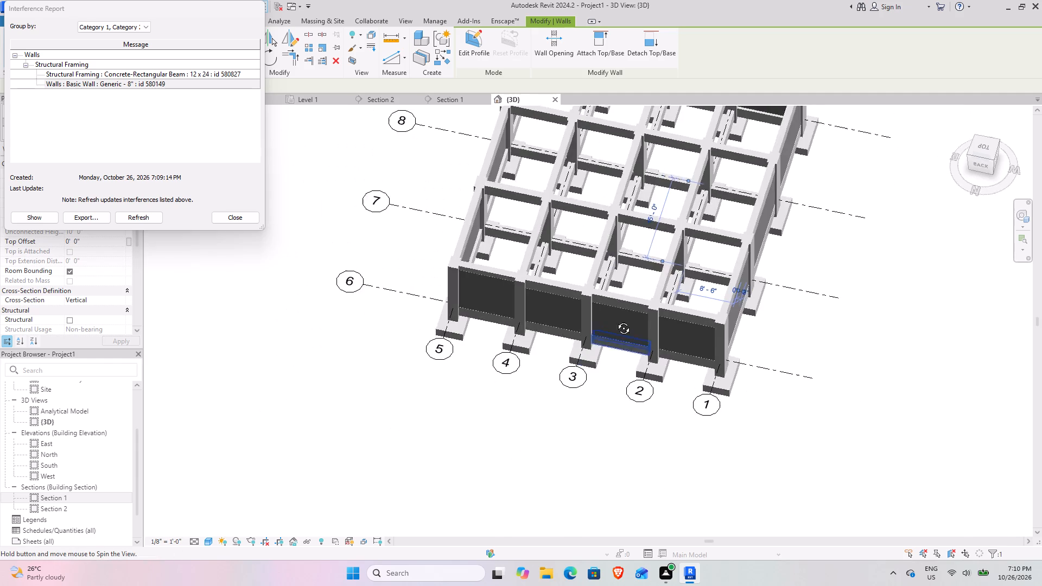
middle_click_drag(615, 320, 621, 124, "shift")
middle_click_drag(761, 263, 614, 359, "shift")
scroll(626, 425, "up", 5)
middle_click_drag(723, 463, 791, 230, "shift")
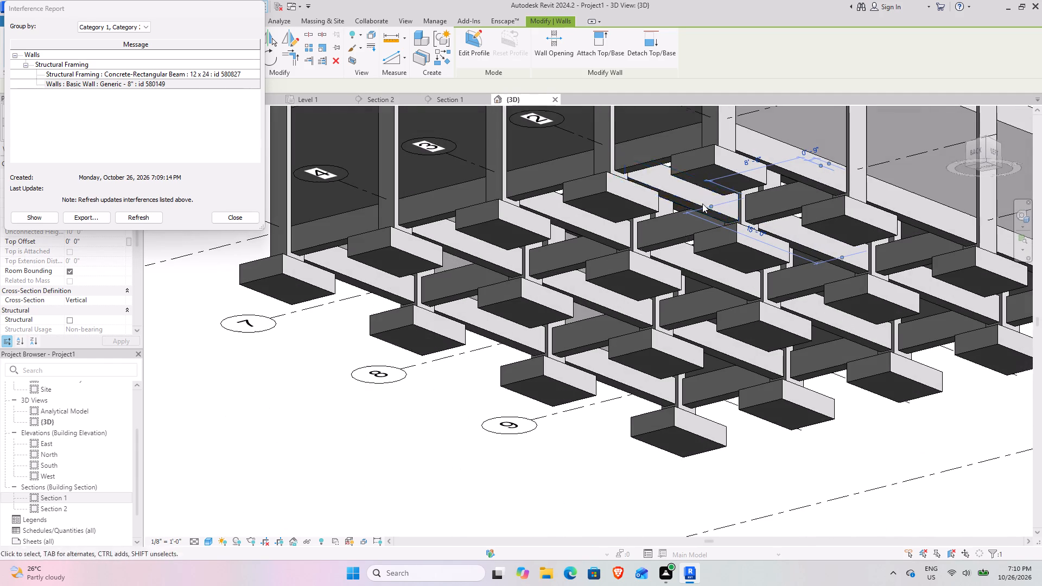
Move the interference report clear of the wall's properties and examine the selected wall's location from the grid 1 side.
left_click_drag(141, 10, 623, 55)
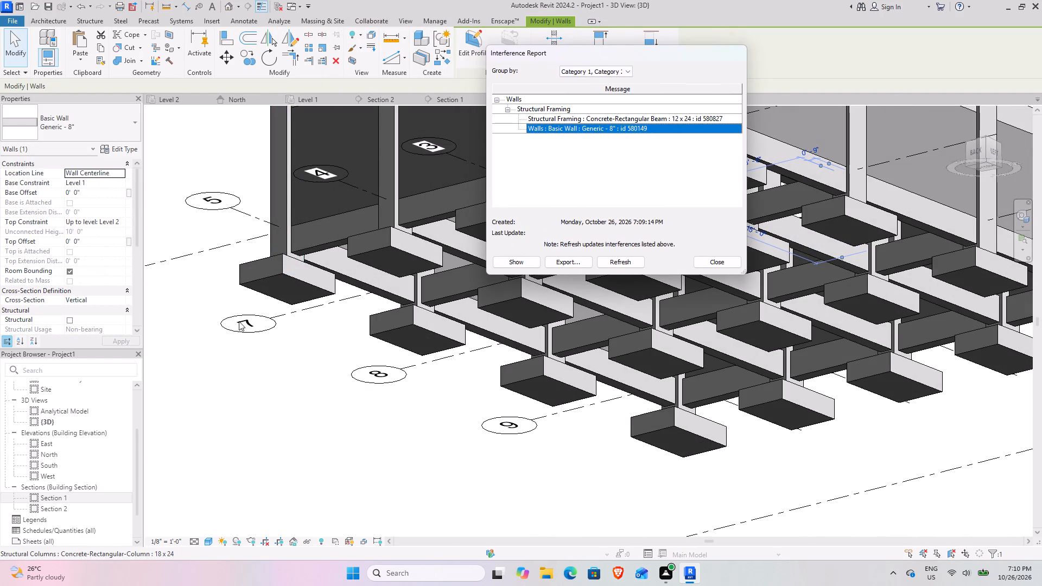
scroll(335, 316, "down", 5)
middle_click_drag(538, 411, 472, 539, "shift")
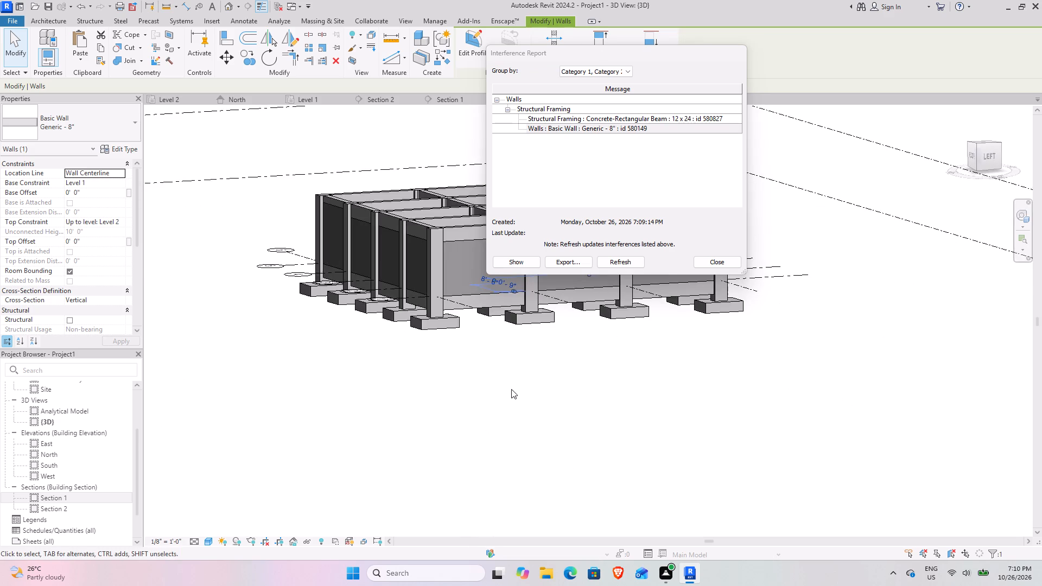
middle_click_drag(511, 387, 497, 564, "shift")
middle_click_drag(516, 443, 386, 413, "shift")
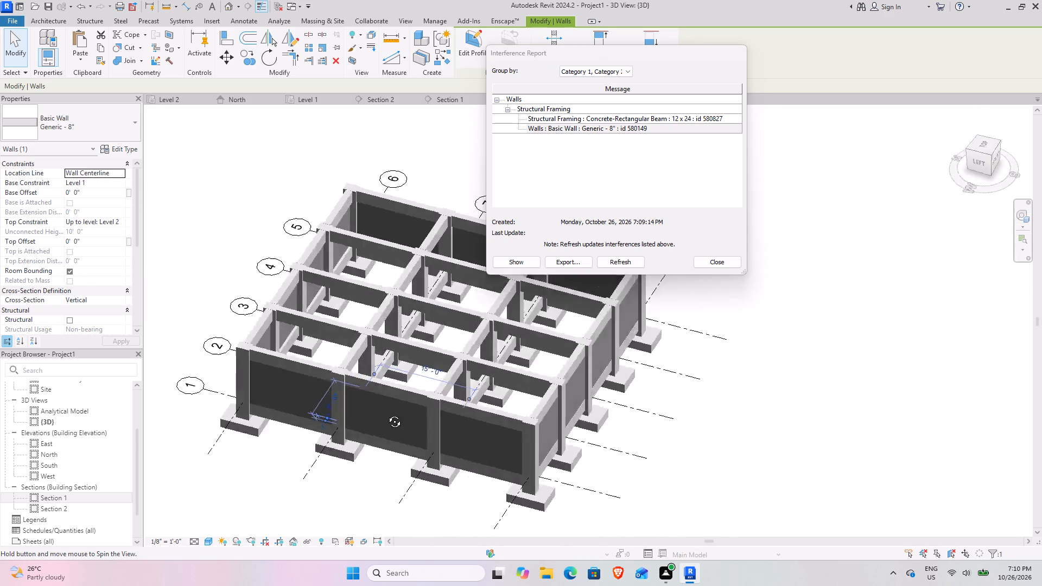
middle_click_drag(386, 413, 344, 456, "shift")
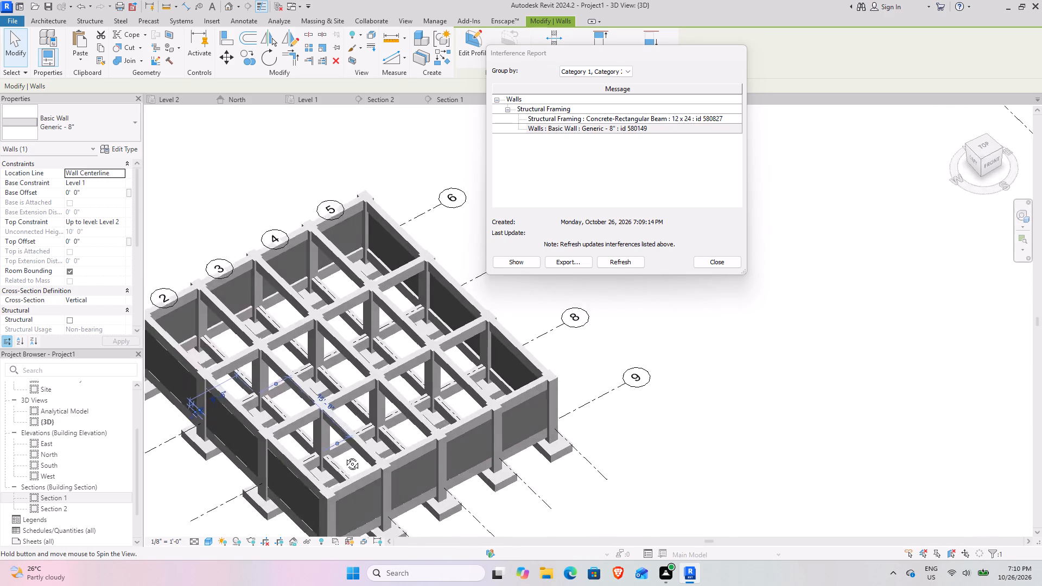
middle_click_drag(344, 456, 407, 397, "shift")
middle_click_drag(404, 396, 455, 431, "shift")
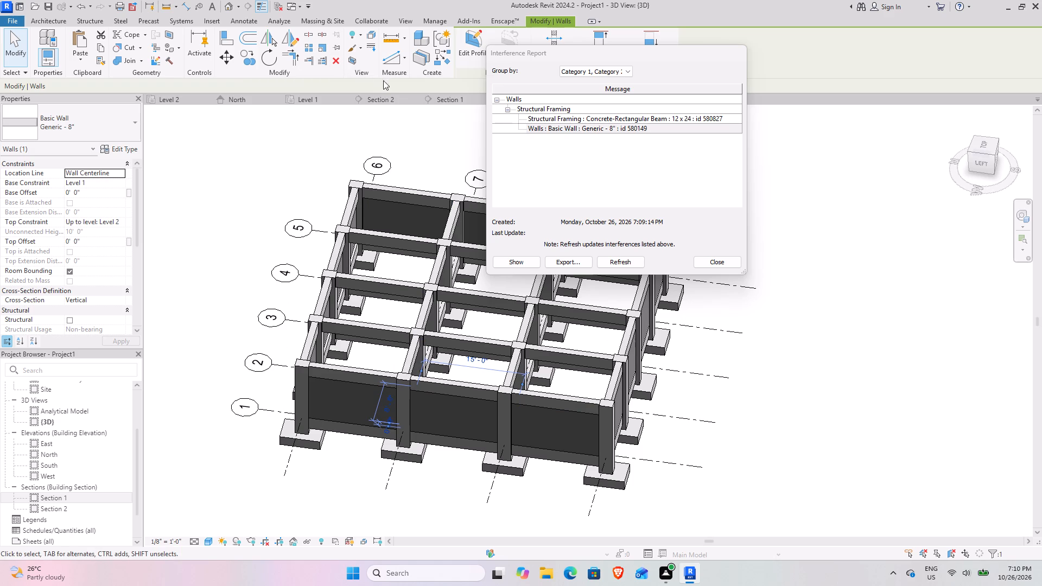
Isolate the selected wall with a Selection Box in 3D and examine closely where it meets the adjoining beams and columns.
left_click(357, 60)
scroll(595, 373, "up", 5)
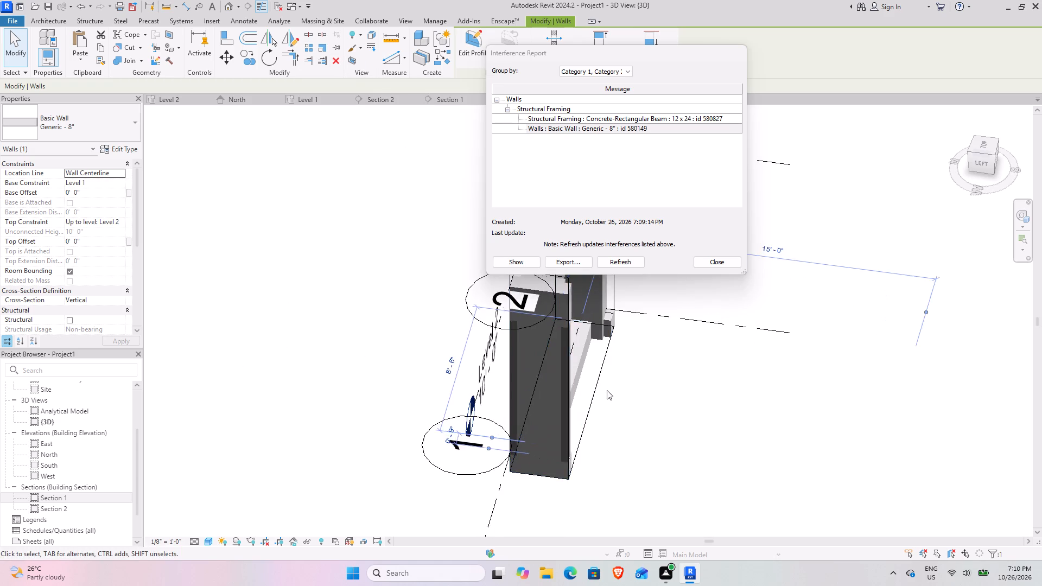
middle_click_drag(597, 387, 513, 339, "shift")
scroll(396, 327, "down", 5)
middle_click_drag(288, 339, 475, 341)
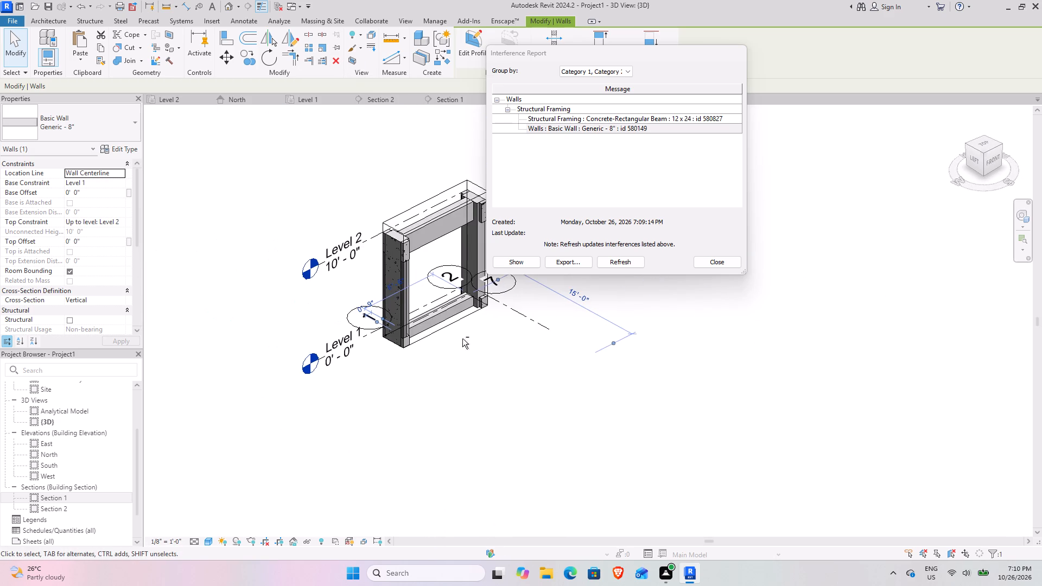
middle_click_drag(462, 338, 403, 316, "shift")
middle_click_drag(437, 349, 491, 388)
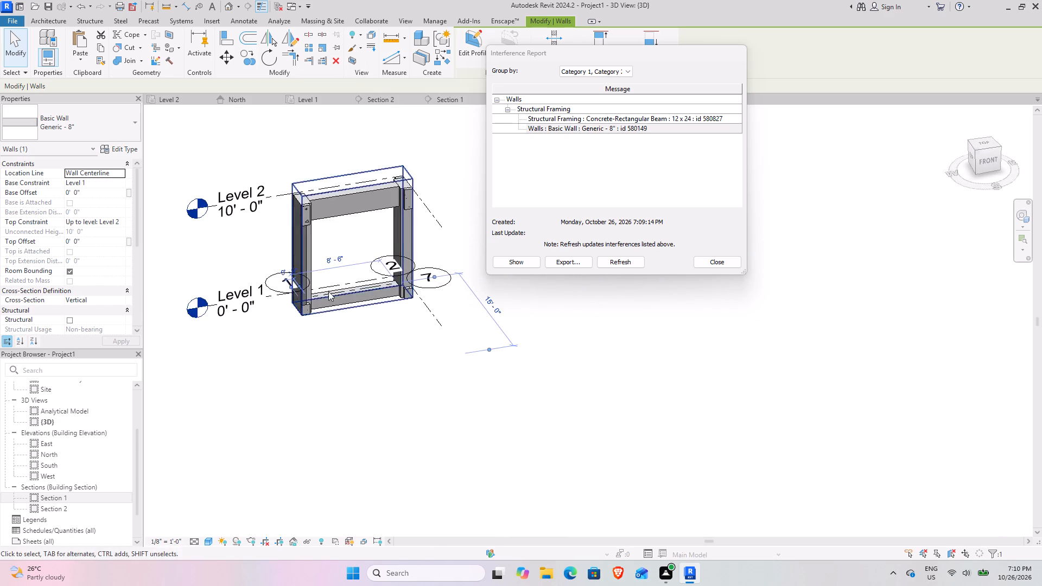
scroll(318, 289, "up", 9)
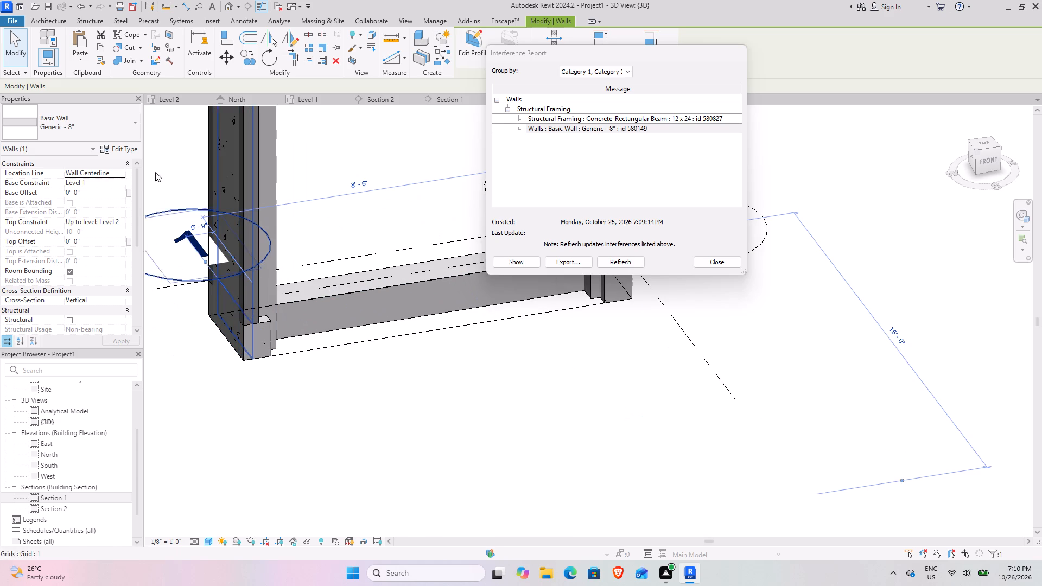
Delete the selected clashing wall, then refresh the interference report and close it.
left_click(337, 58)
scroll(396, 323, "down", 9)
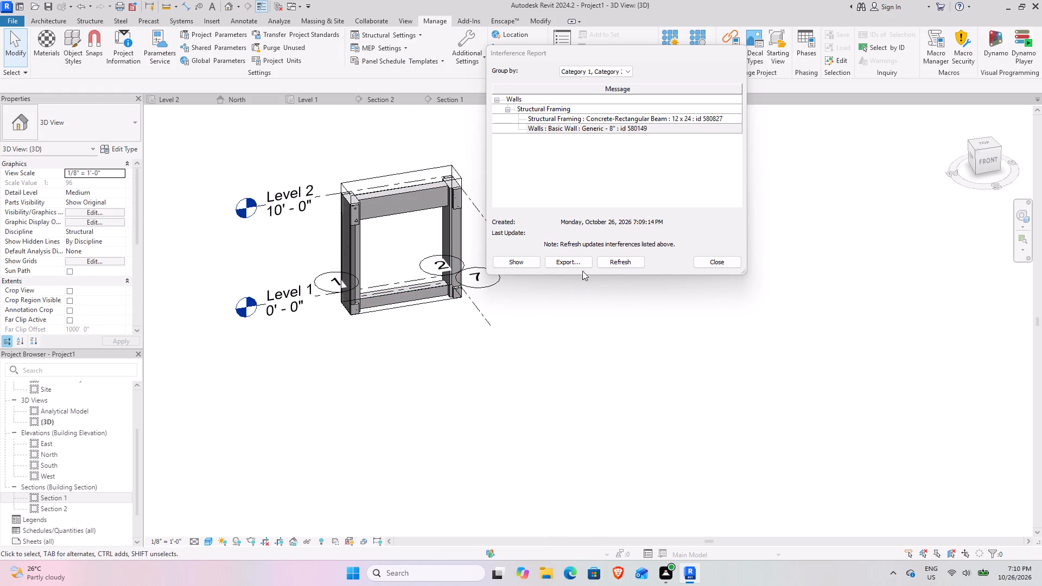
left_click(609, 260)
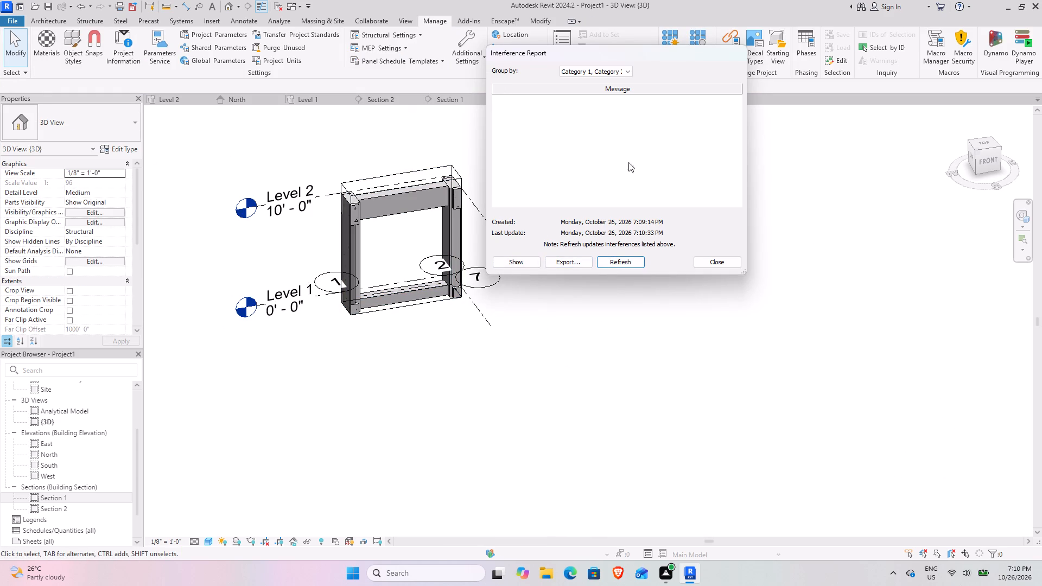
left_click(695, 265)
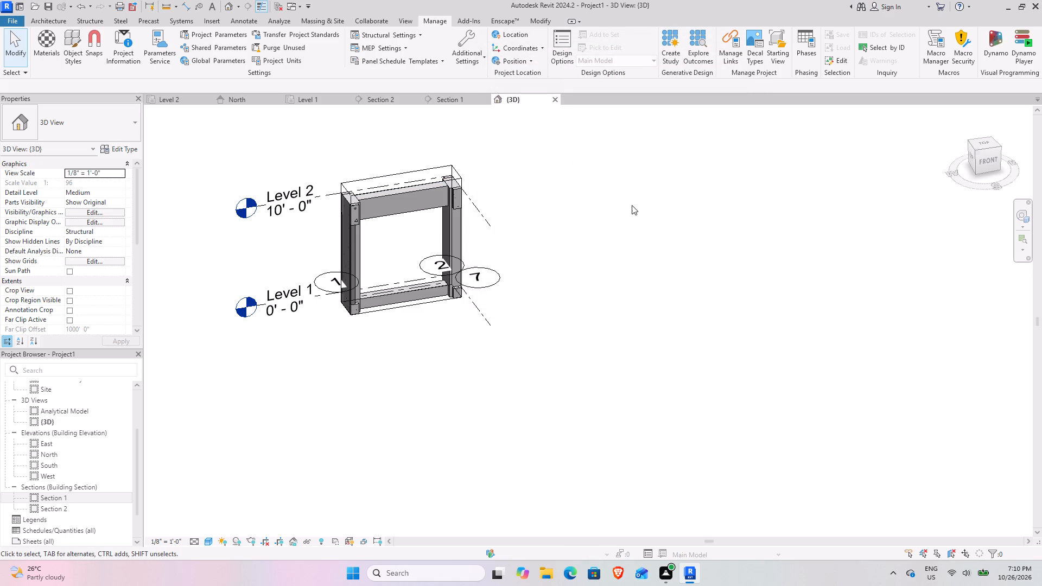
left_click(632, 205)
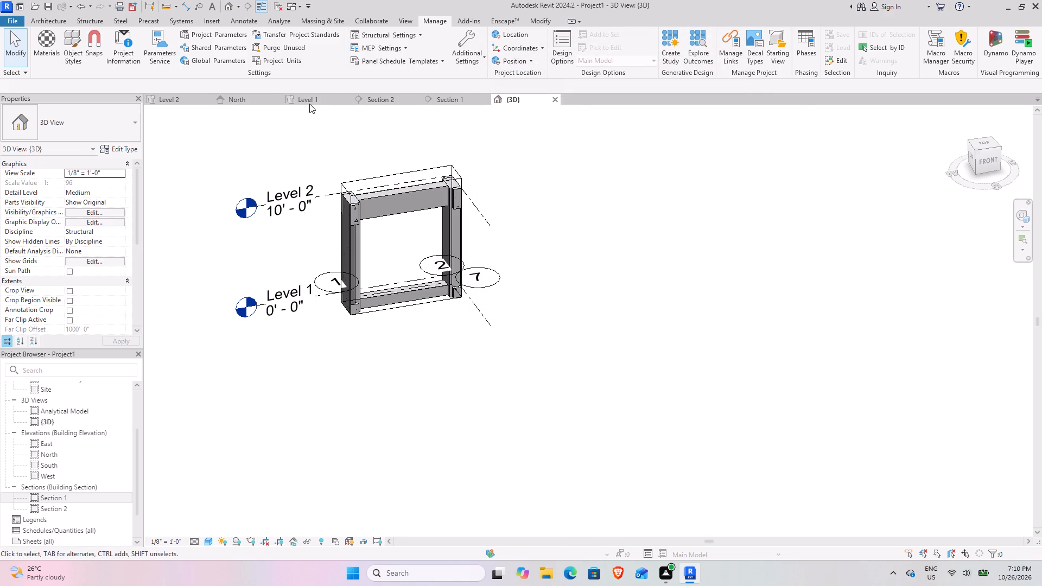
Turn off the 3D view's section box so the whole structure is shown.
left_click(309, 97)
scroll(490, 304, "down", 10)
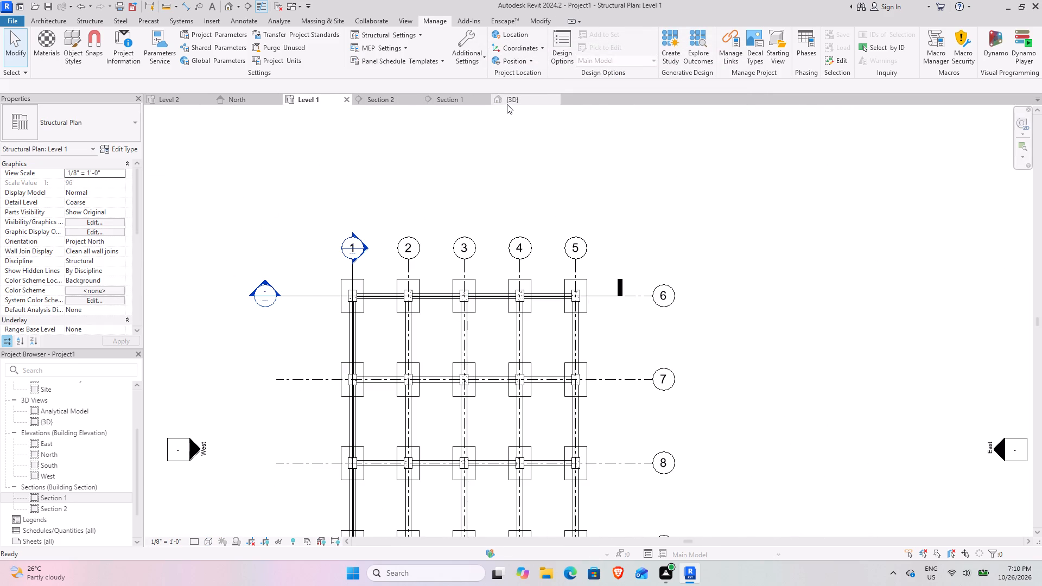
left_click(507, 104)
left_click(27, 24)
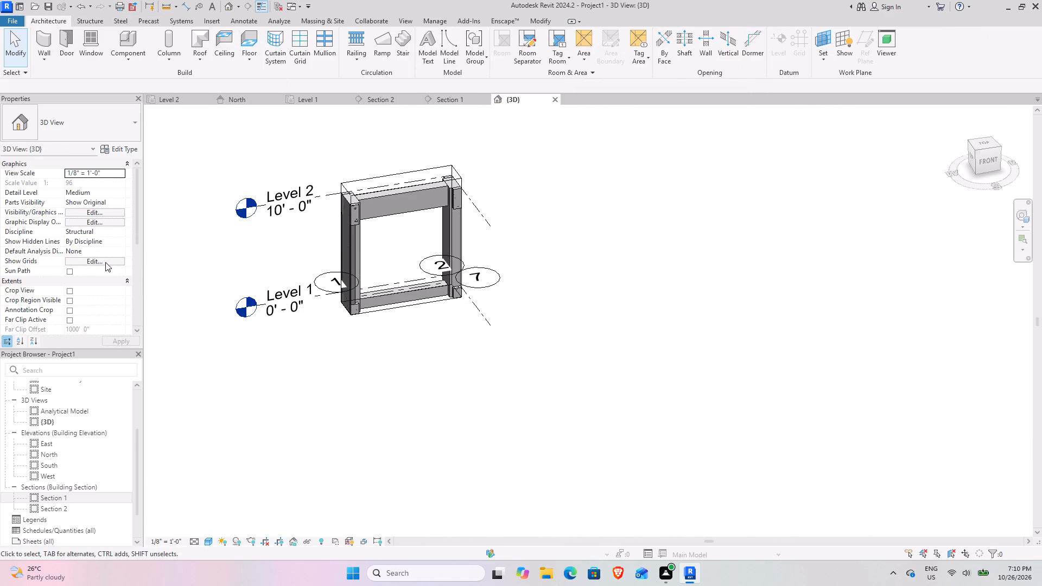
scroll(68, 300, "down", 3)
left_click(67, 168)
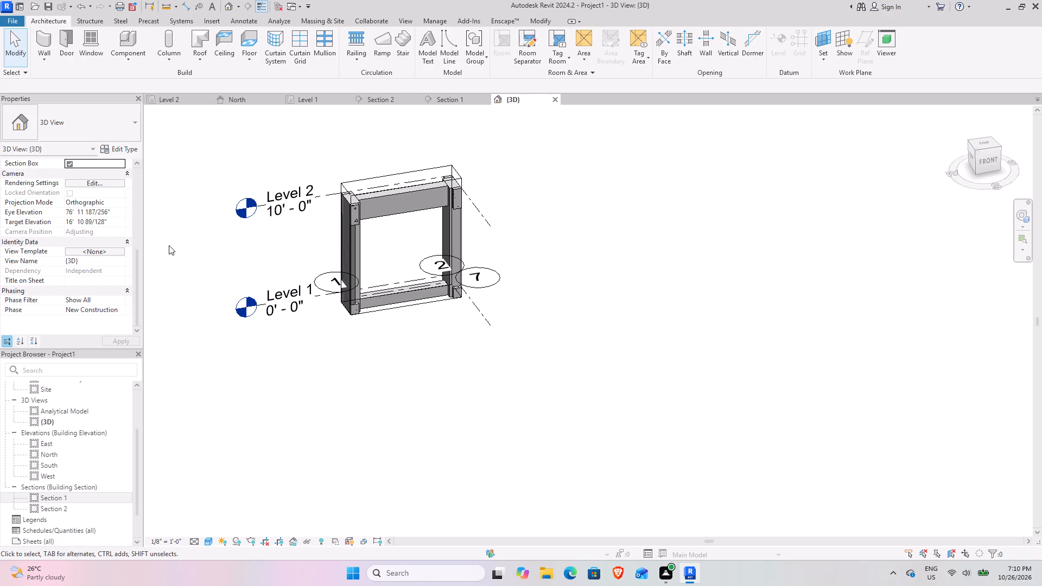
left_click(69, 164)
left_click(473, 431)
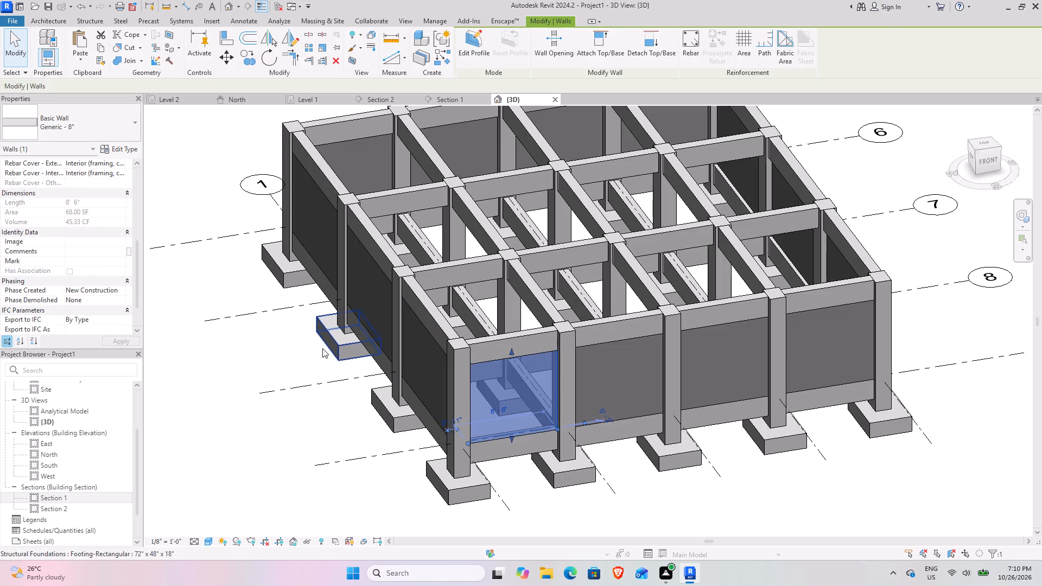
left_click(322, 348)
Examine the whole structure in 3D, with its perimeter walls, beams and footings, and look through the view's properties.
scroll(257, 330, "down", 5)
middle_click_drag(274, 336, 210, 336, "shift")
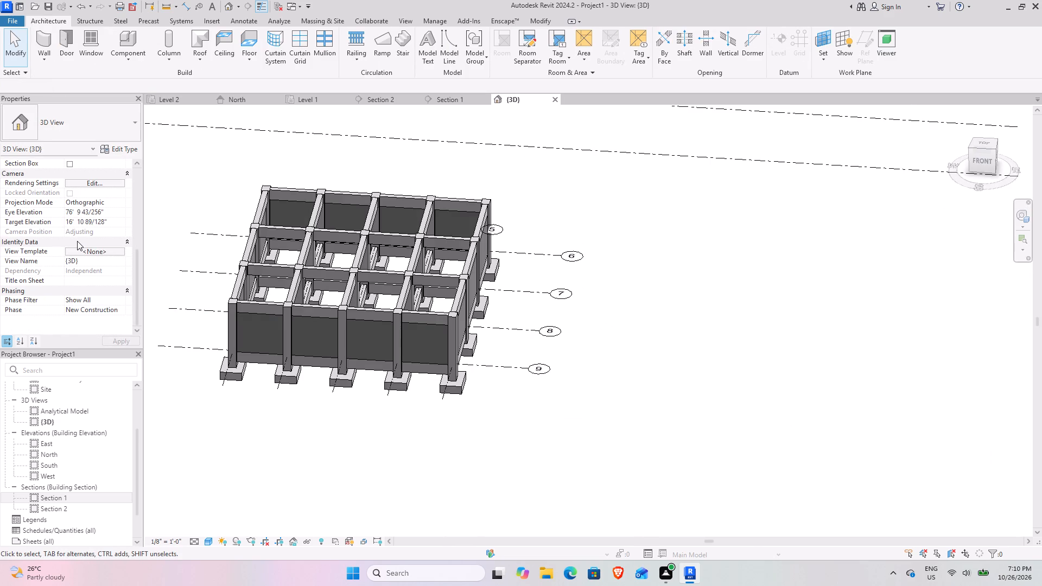
scroll(77, 241, "down", 3)
scroll(77, 241, "up", 4)
scroll(77, 241, "down", 3)
scroll(77, 241, "up", 3)
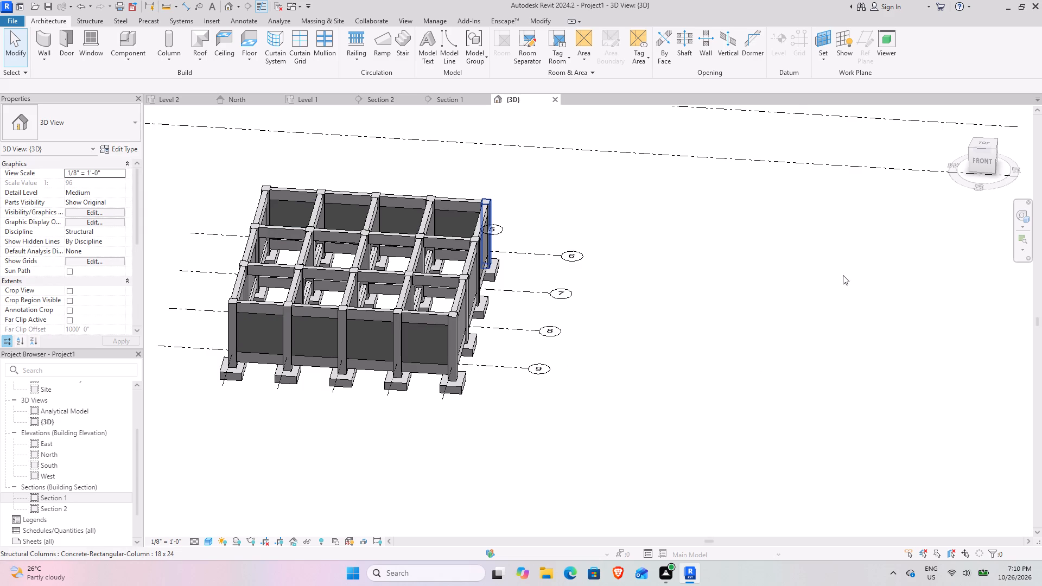
scroll(452, 361, "up", 6)
scroll(440, 340, "down", 5)
middle_click_drag(368, 381, 459, 367)
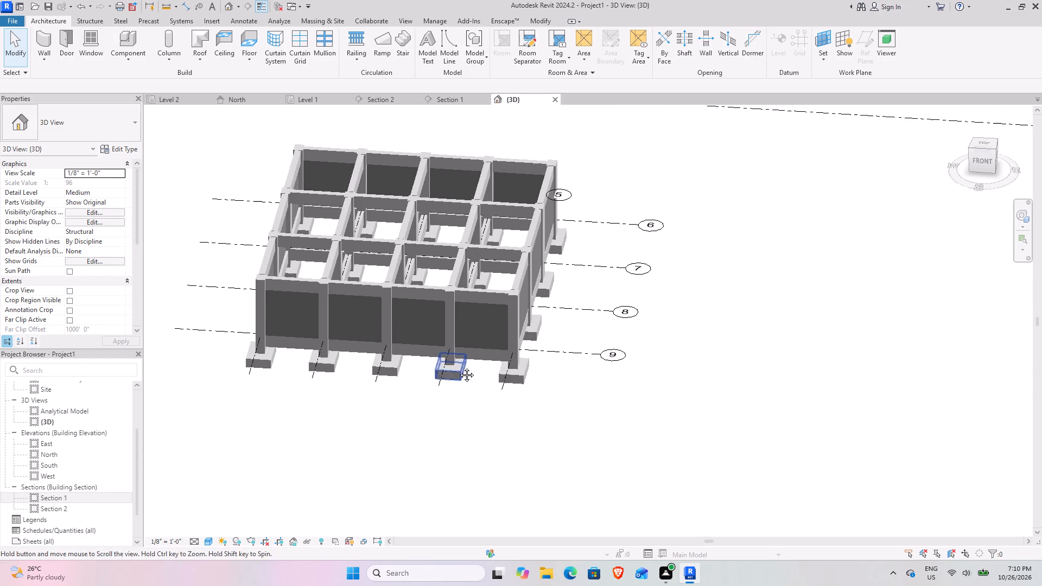
middle_click_drag(459, 367, 460, 366)
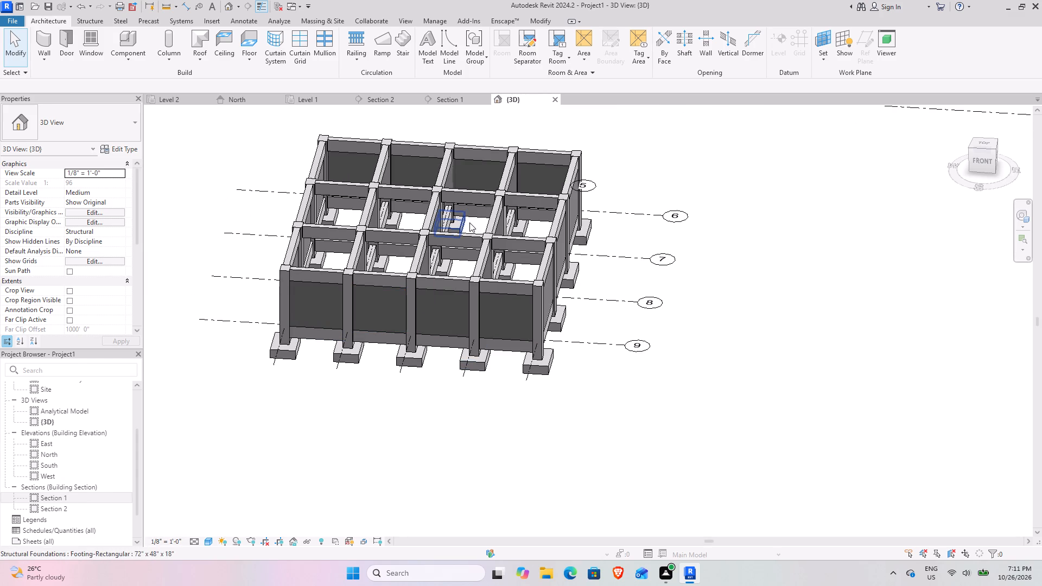
Select all 18 x 24 concrete columns and set their base offset to -5' 0", accepting the move of the attached footings.
scroll(529, 293, "up", 5)
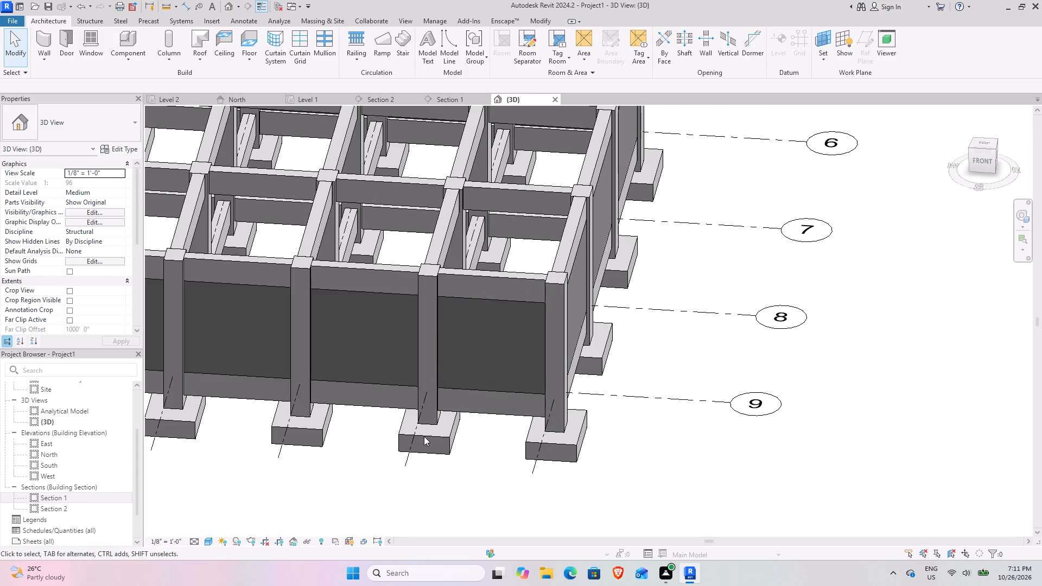
left_click(561, 426)
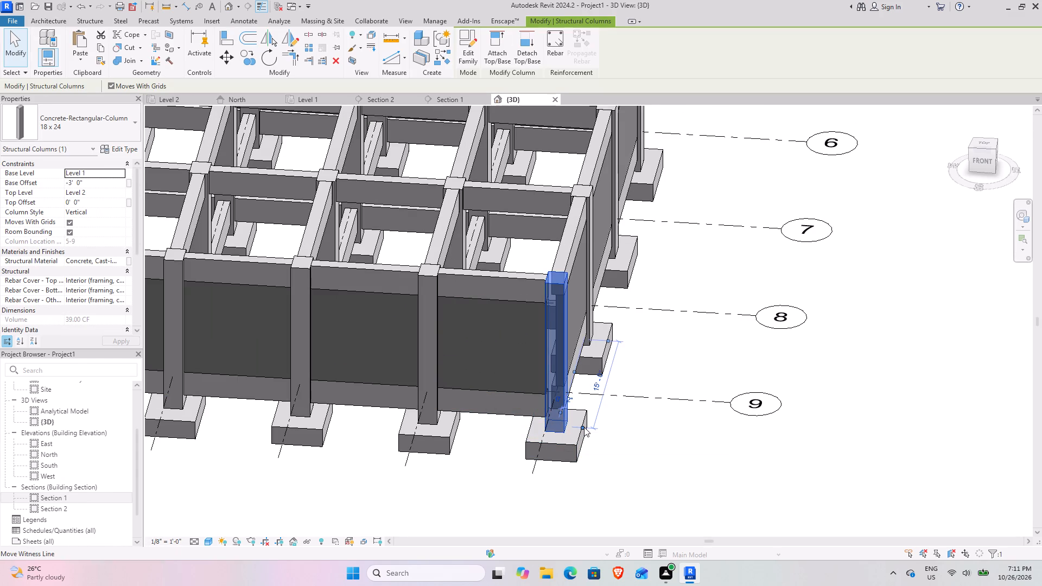
type("SA")
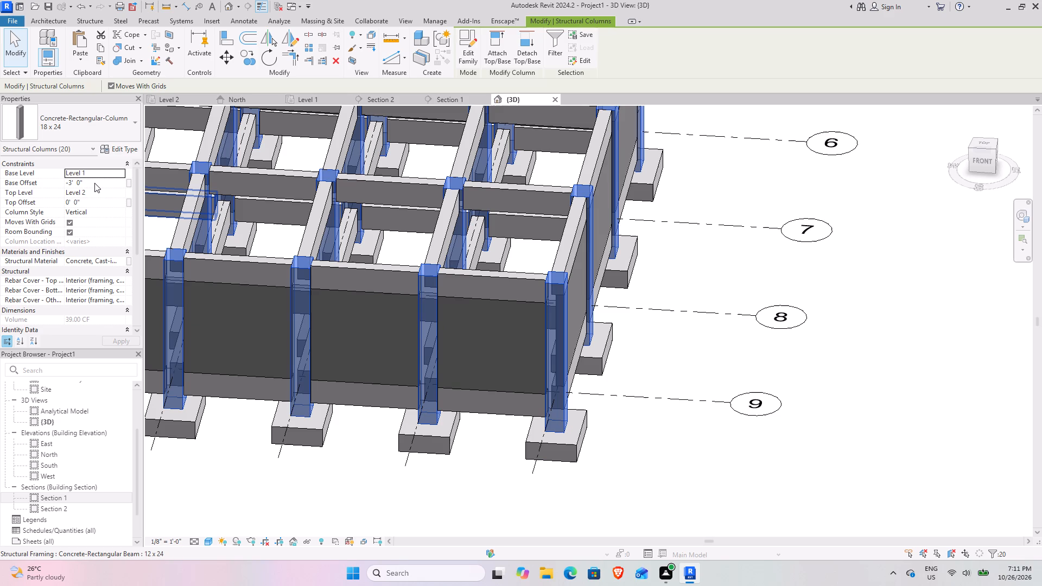
left_click(100, 183)
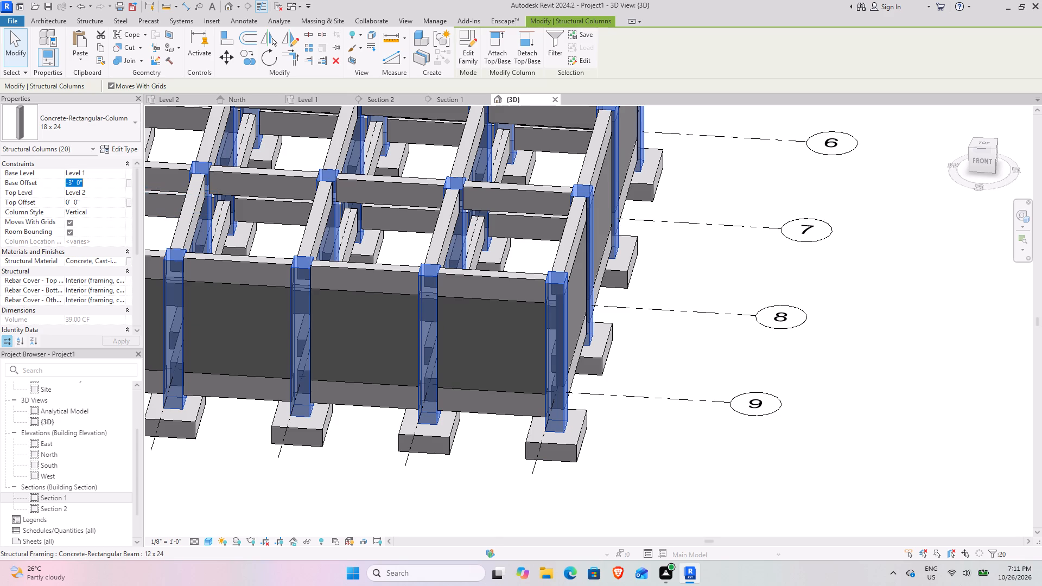
type("-53")
key("BackSpace")
key("Return")
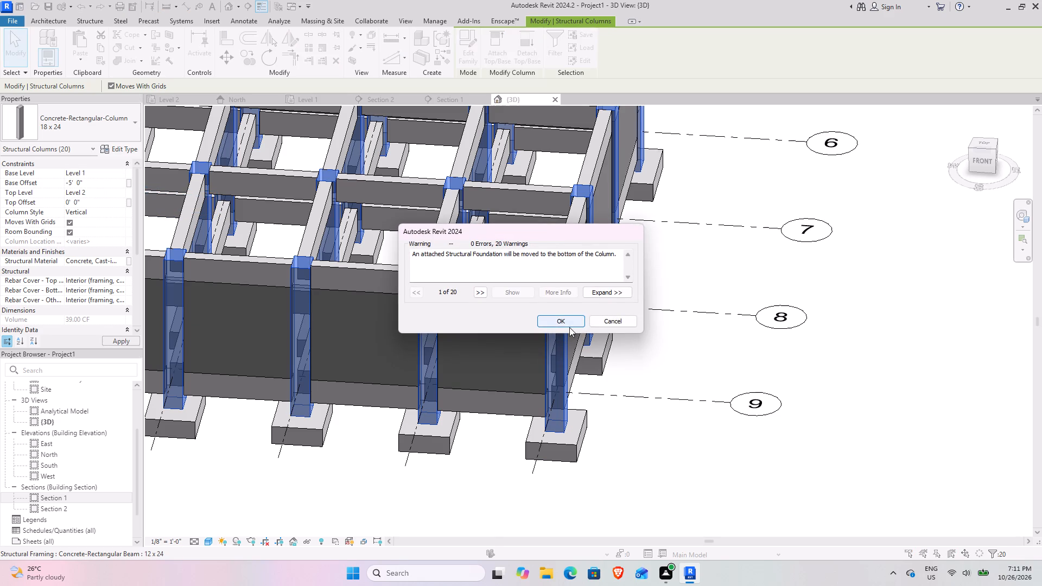
left_click(573, 327)
left_click(818, 470)
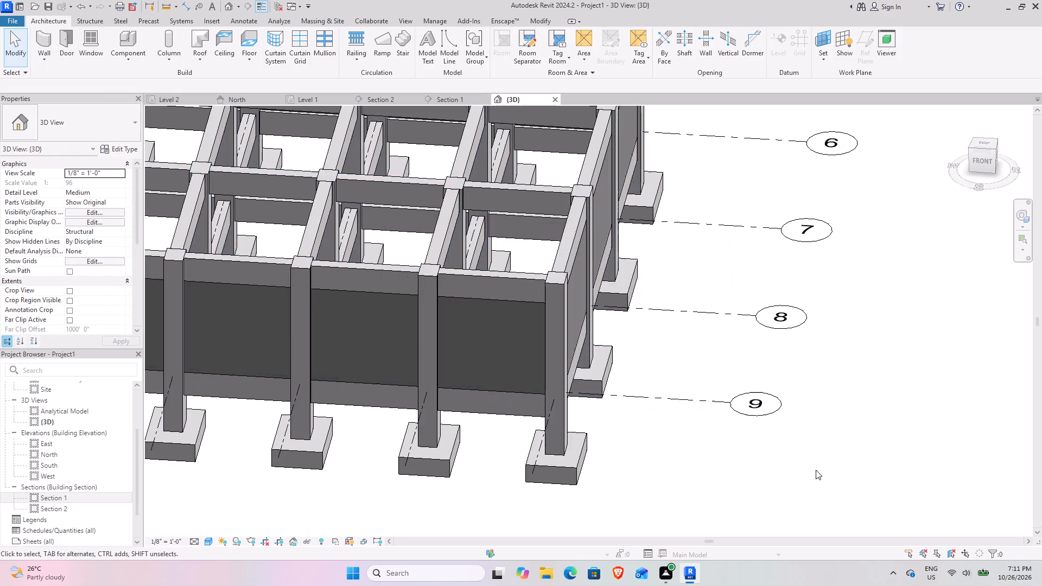
Examine the lengthened columns and lowered footings in 3D from low, raised and corner viewpoints.
scroll(499, 329, "down", 5)
middle_click_drag(493, 355, 520, 286, "shift")
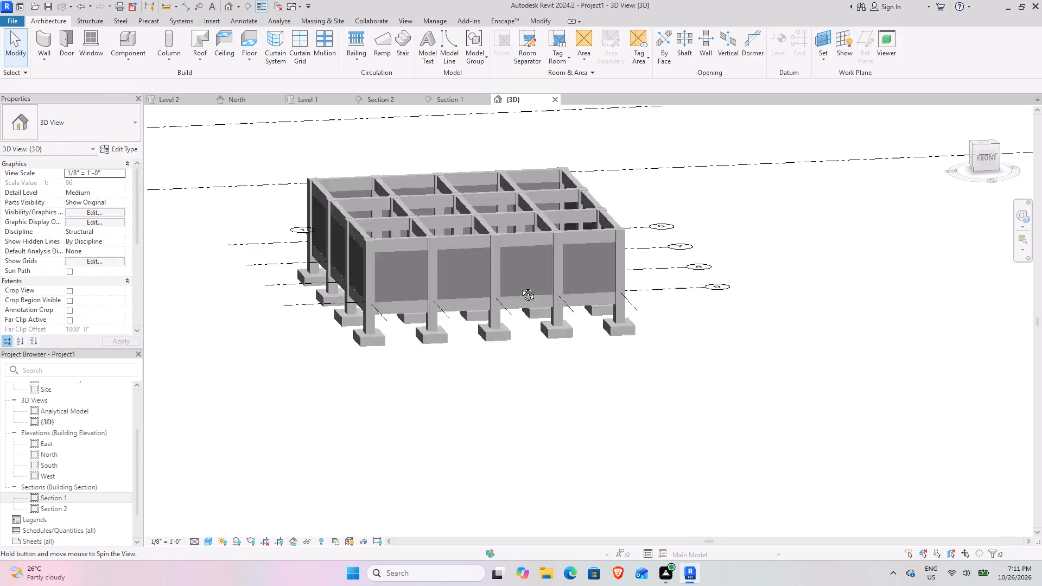
middle_click_drag(520, 286, 390, 496, "shift")
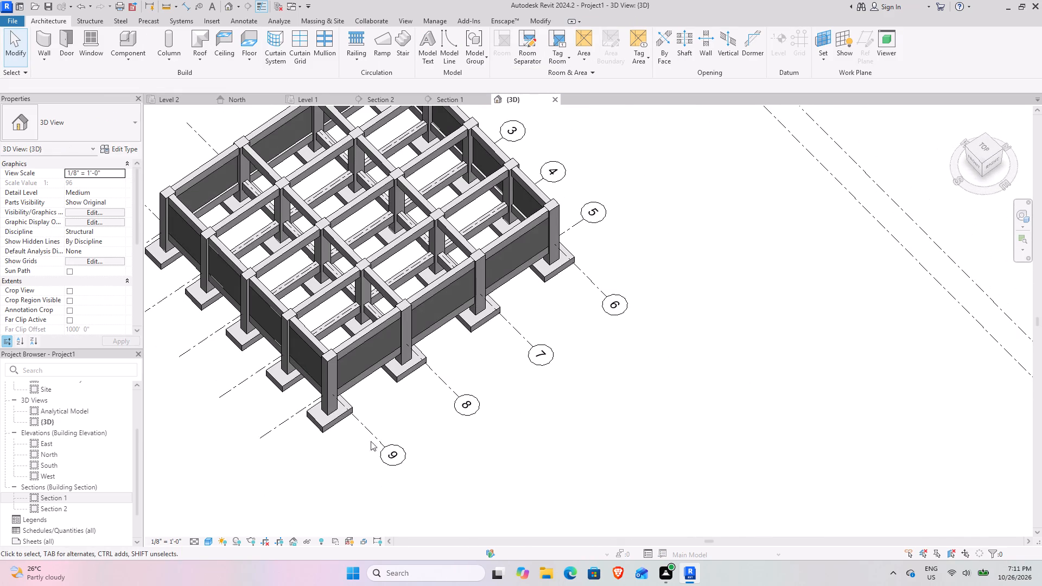
scroll(374, 202, "up", 5)
scroll(405, 322, "up", 4)
middle_click_drag(263, 294, 645, 264)
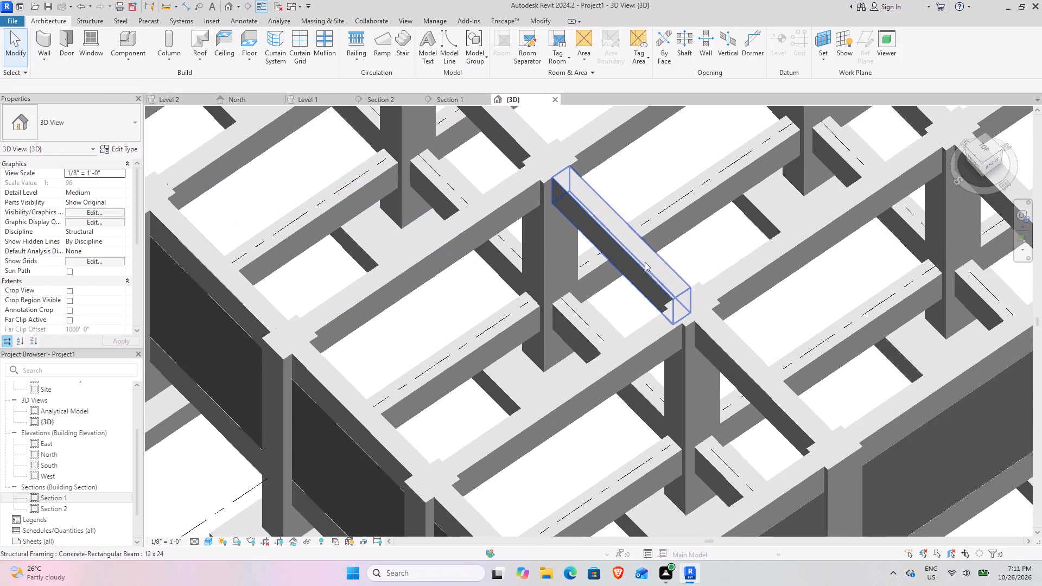
scroll(640, 263, "down", 5)
middle_click_drag(471, 266, 542, 172, "shift")
middle_click_drag(688, 231, 398, 279)
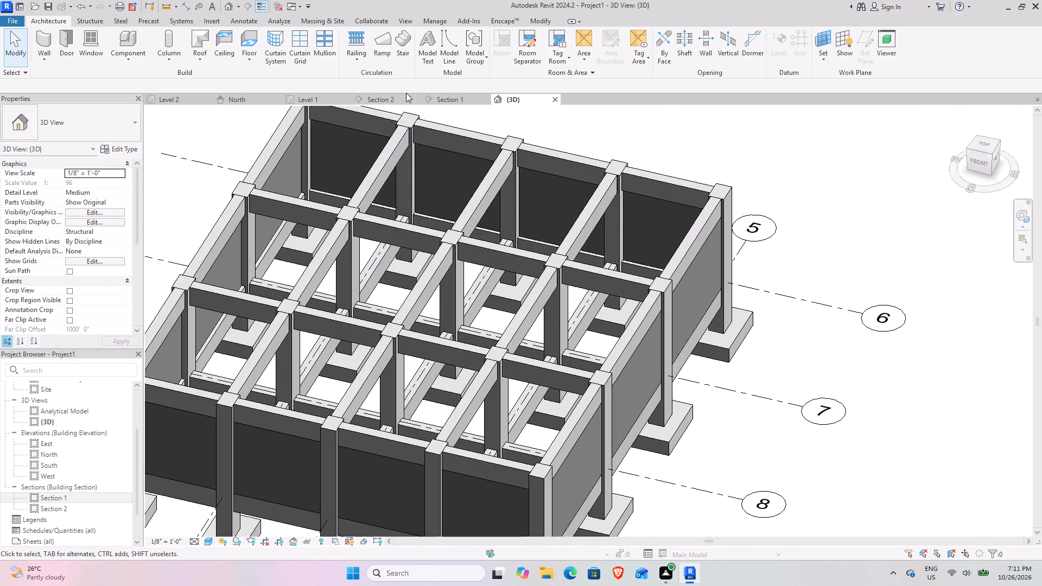
In Section 1, extend the bottom of the crop region to a short distance below the footings.
left_click(441, 99)
scroll(264, 365, "up", 4)
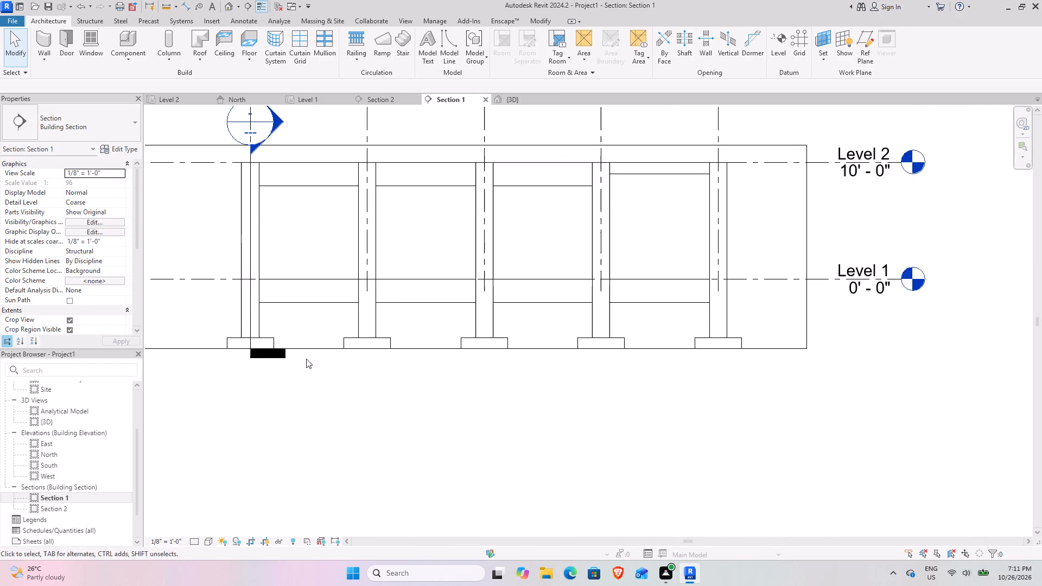
left_click(423, 346)
left_click_drag(477, 346, 489, 386)
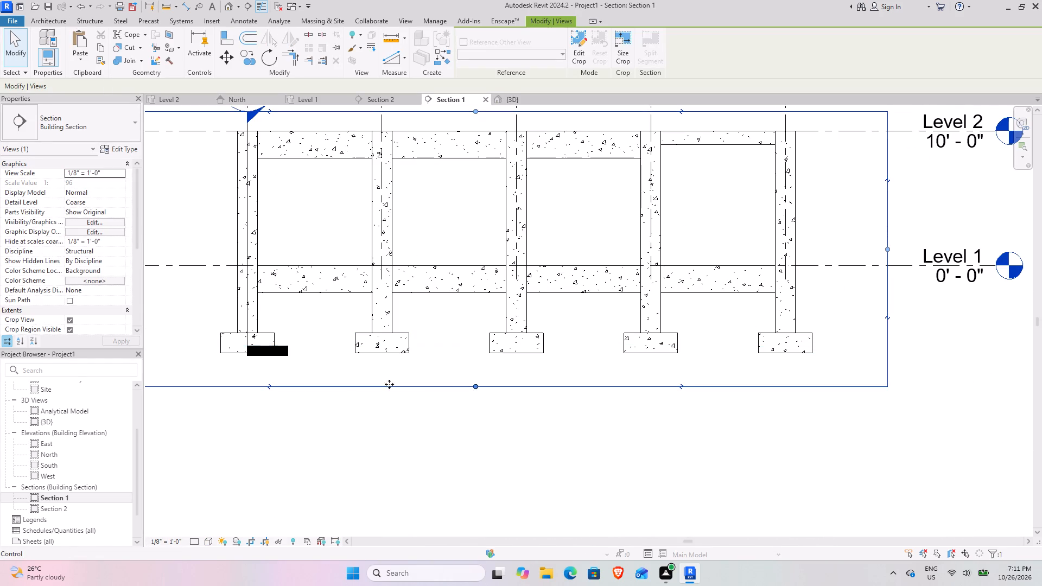
middle_click_drag(310, 300, 466, 395)
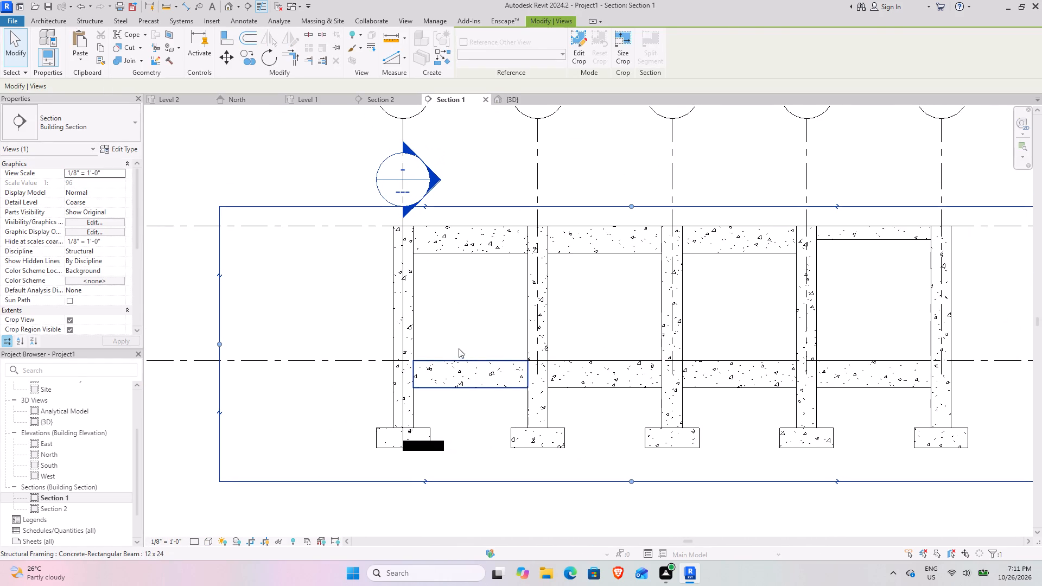
left_click(451, 313)
Examine in Section 1 how the columns, Level 1 beams and footings meet around grid 1.
scroll(413, 438, "up", 9)
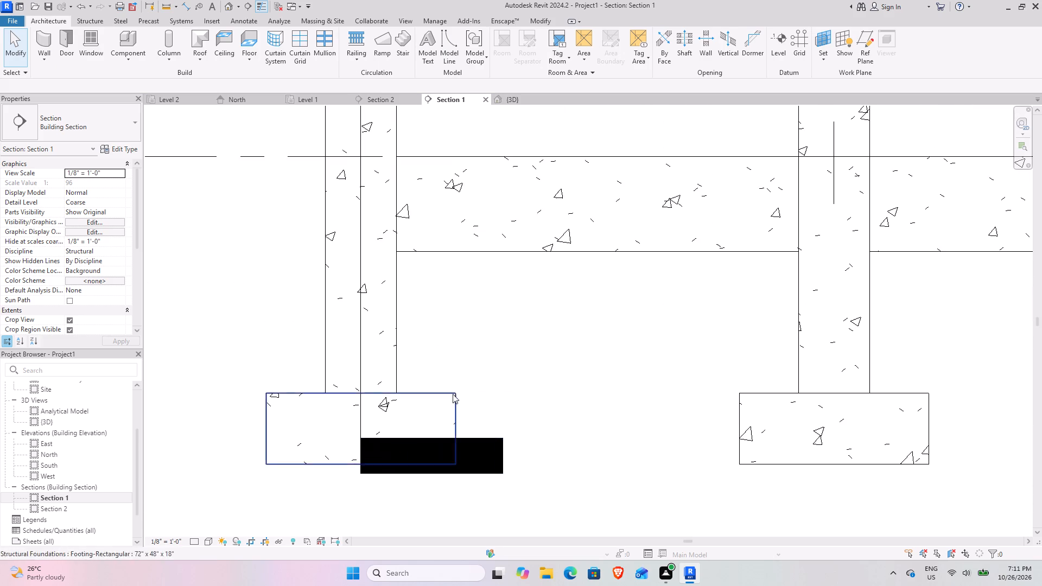
scroll(501, 346, "down", 9)
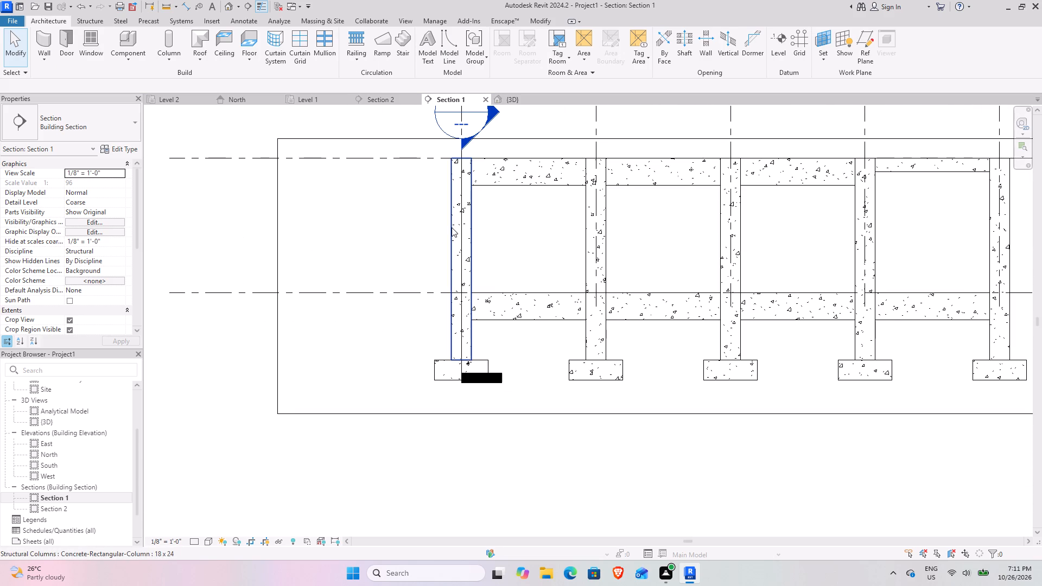
left_click_drag(495, 390, 490, 386)
left_click(487, 381)
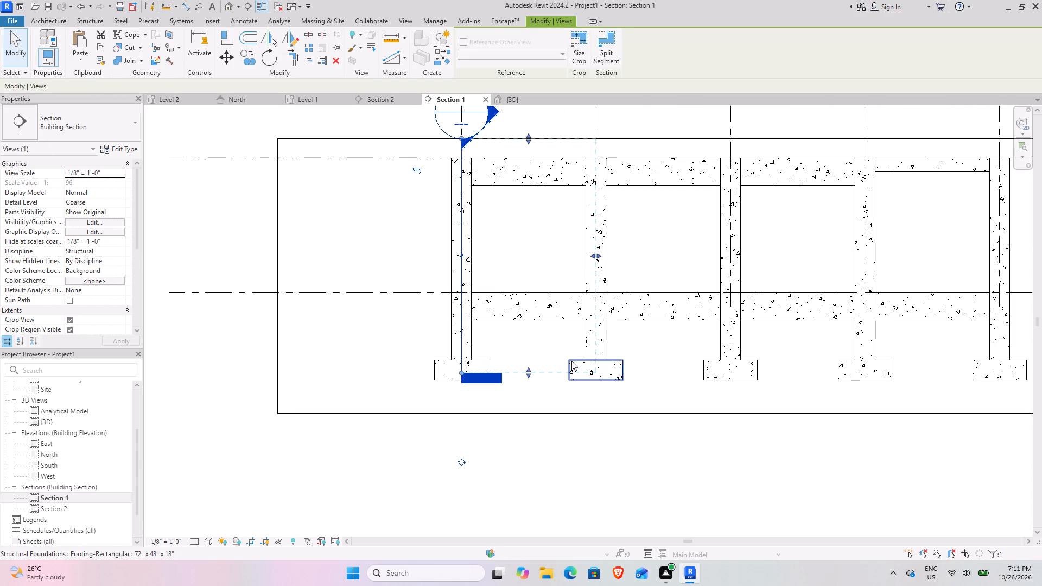
left_click_drag(571, 361, 577, 349)
left_click(653, 395)
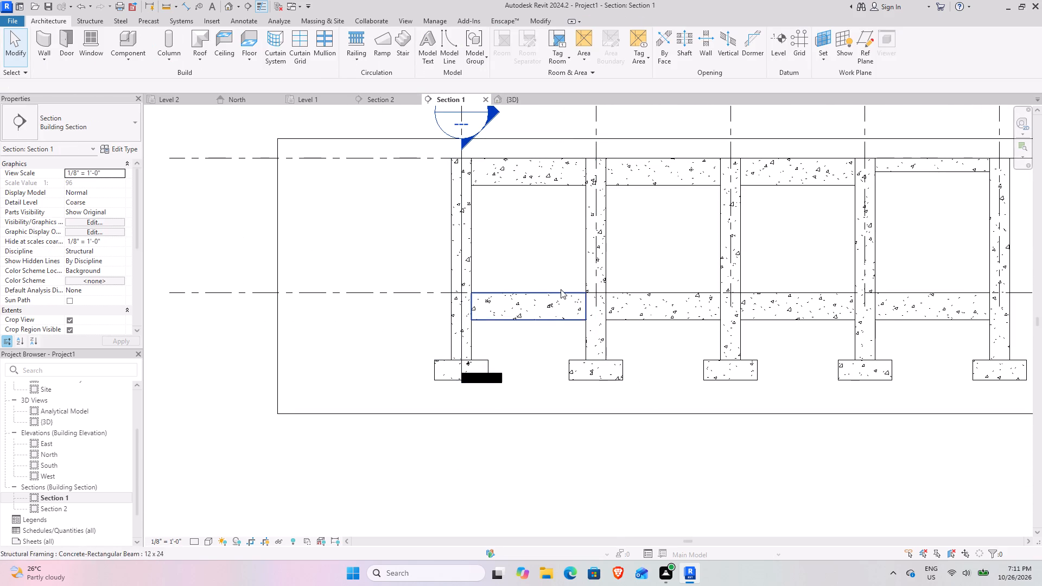
Return to the 3D view and examine the complete structure from the grid 5 and 9 corner.
left_click(508, 95)
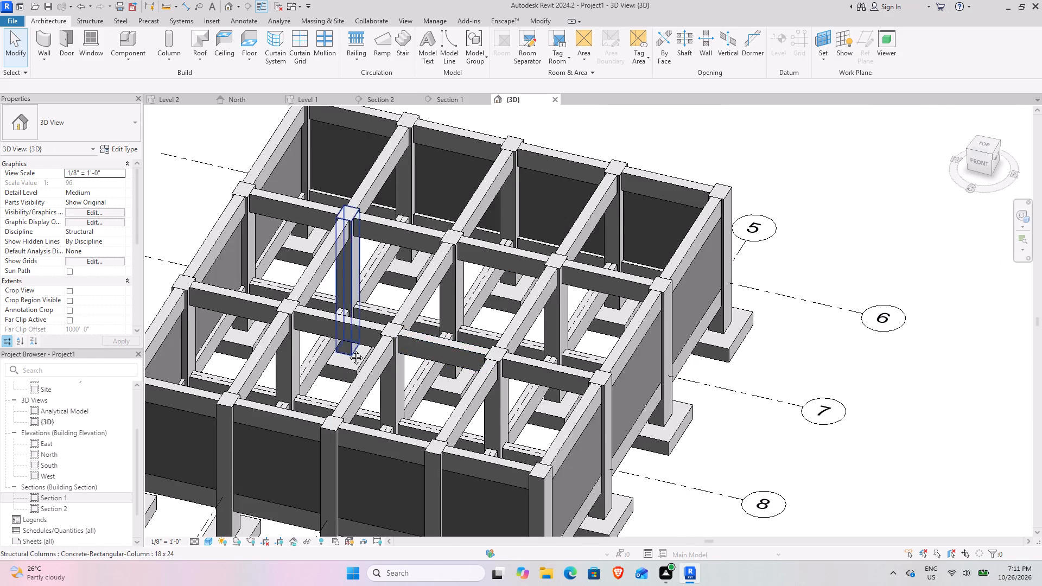
middle_click_drag(348, 349, 608, 212)
middle_click_drag(743, 327, 505, 388)
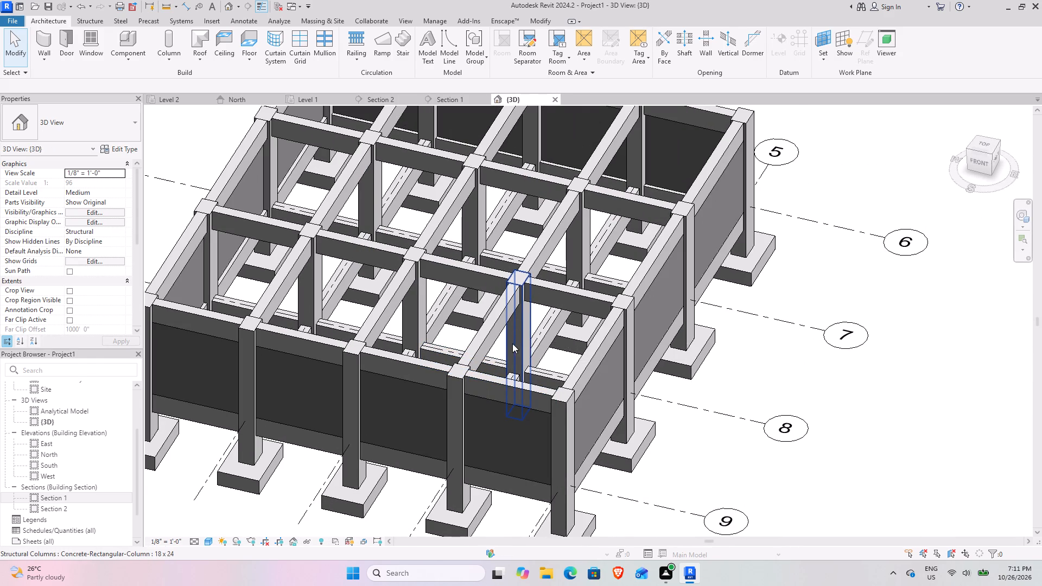
scroll(512, 343, "down", 5)
middle_click_drag(569, 347, 487, 311)
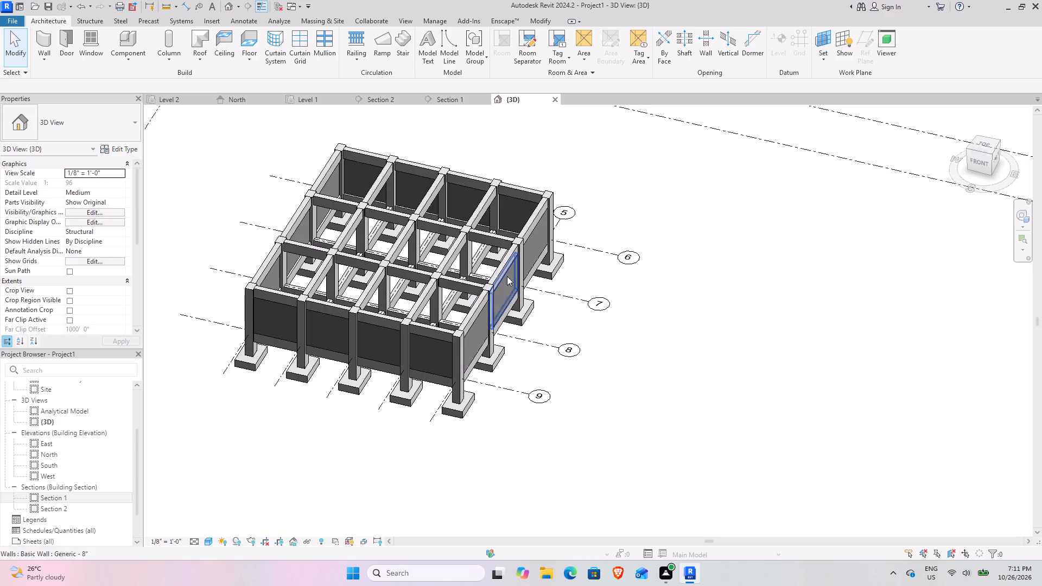
left_click_drag(581, 167, 341, 428)
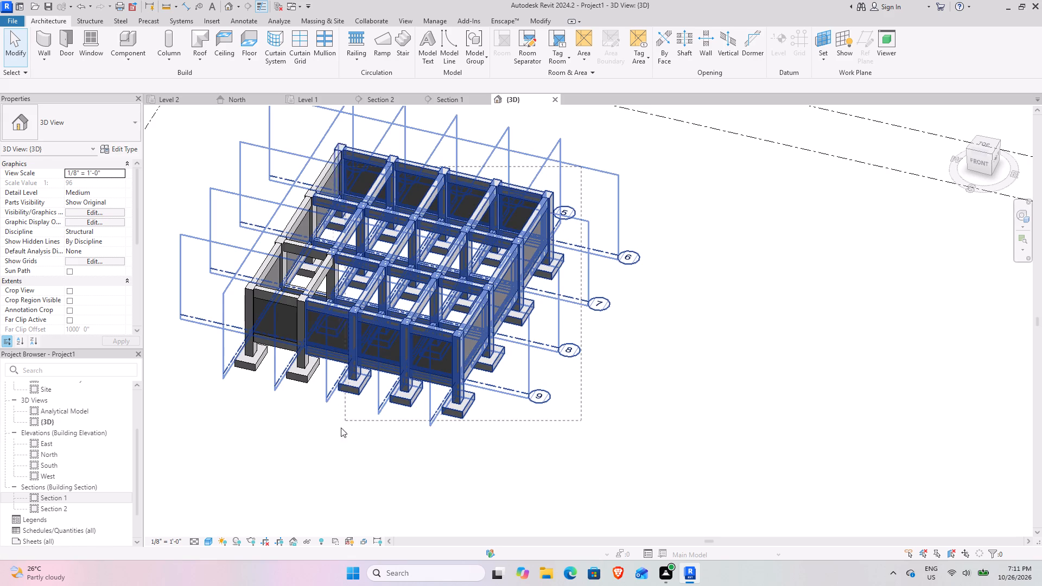
left_click_drag(341, 428, 332, 434)
left_click(708, 400)
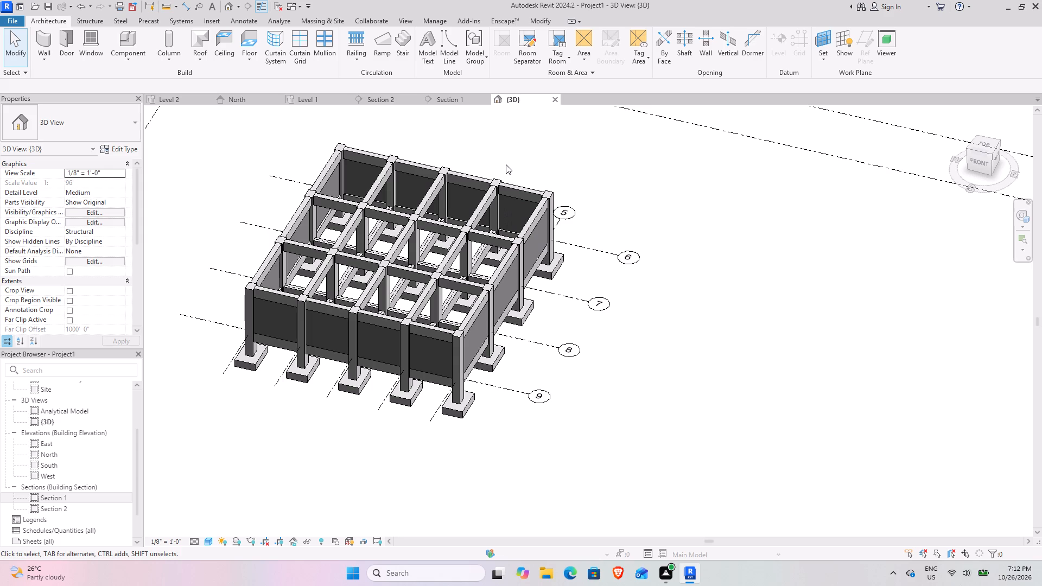
Examine the Level 2 perimeter beams and their column and wall connections in 3D around the grid 5 corner.
scroll(498, 209, "up", 9)
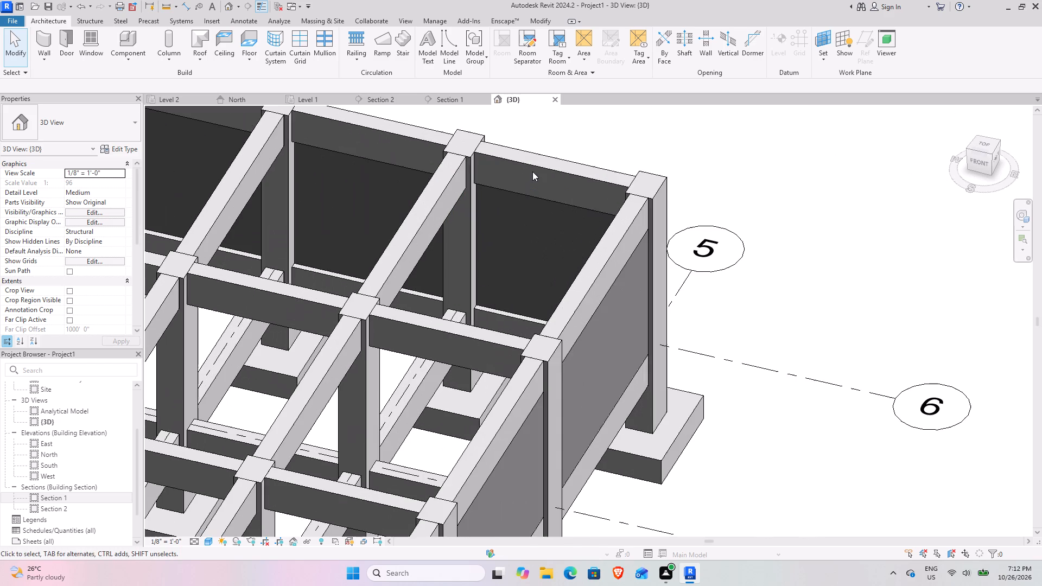
left_click(533, 170)
scroll(533, 170, "down", 5)
middle_click_drag(481, 185, 584, 244)
scroll(683, 215, "up", 5)
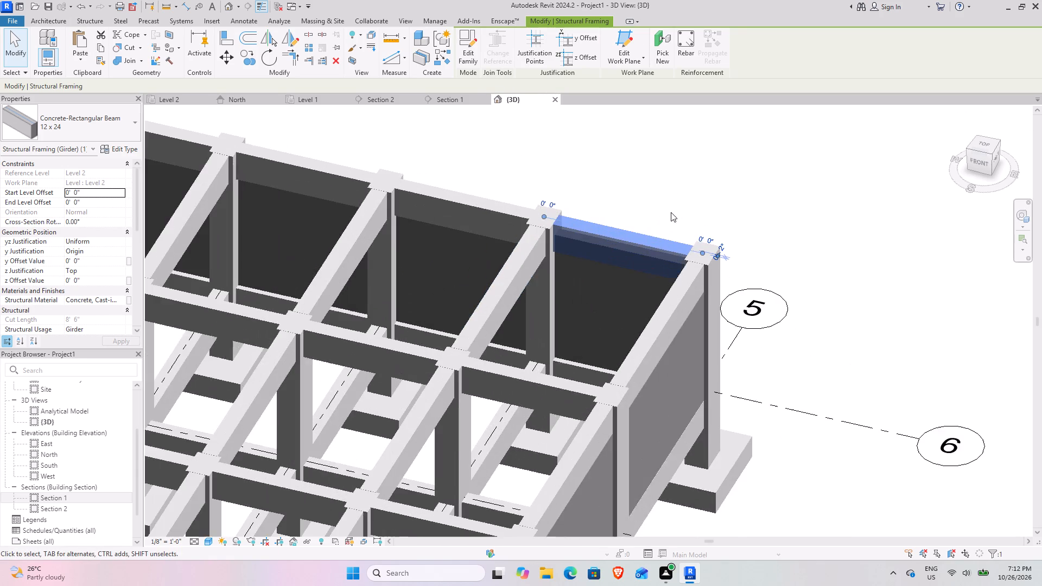
scroll(565, 210, "up", 5)
scroll(552, 206, "down", 4)
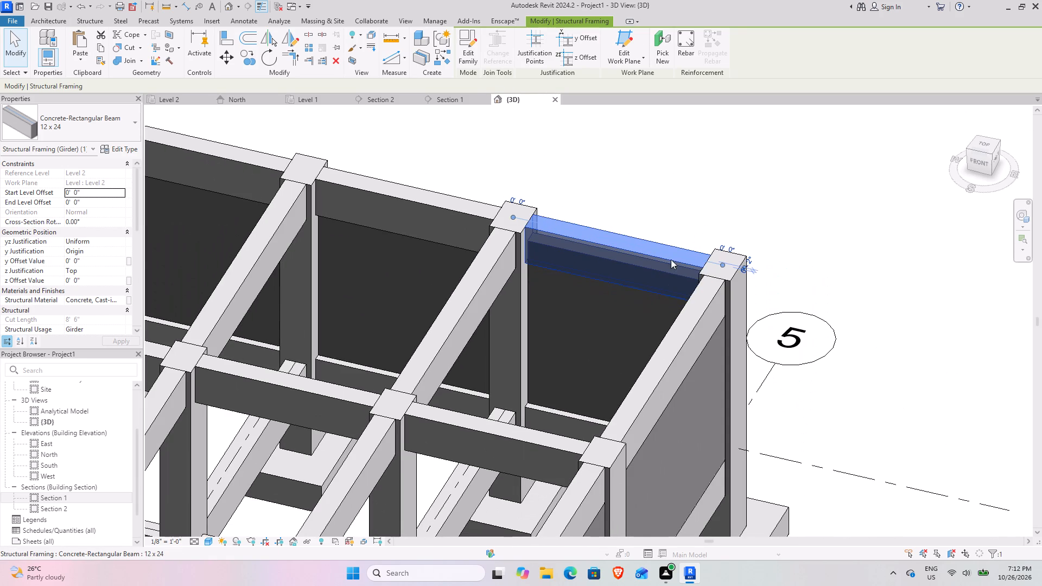
middle_click_drag(636, 255, 605, 119, "shift")
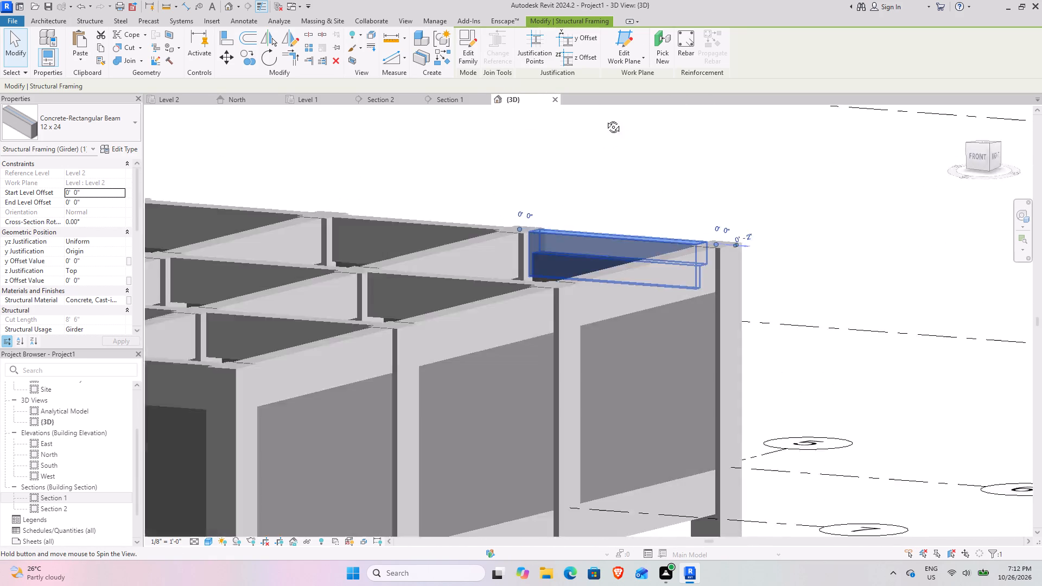
middle_click_drag(605, 119, 549, 309, "shift")
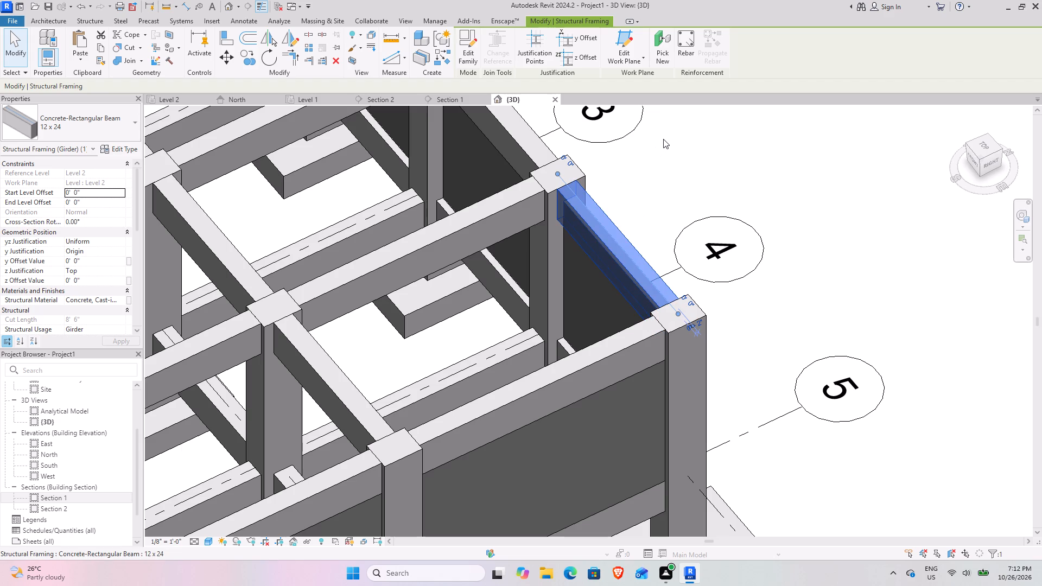
left_click(580, 356)
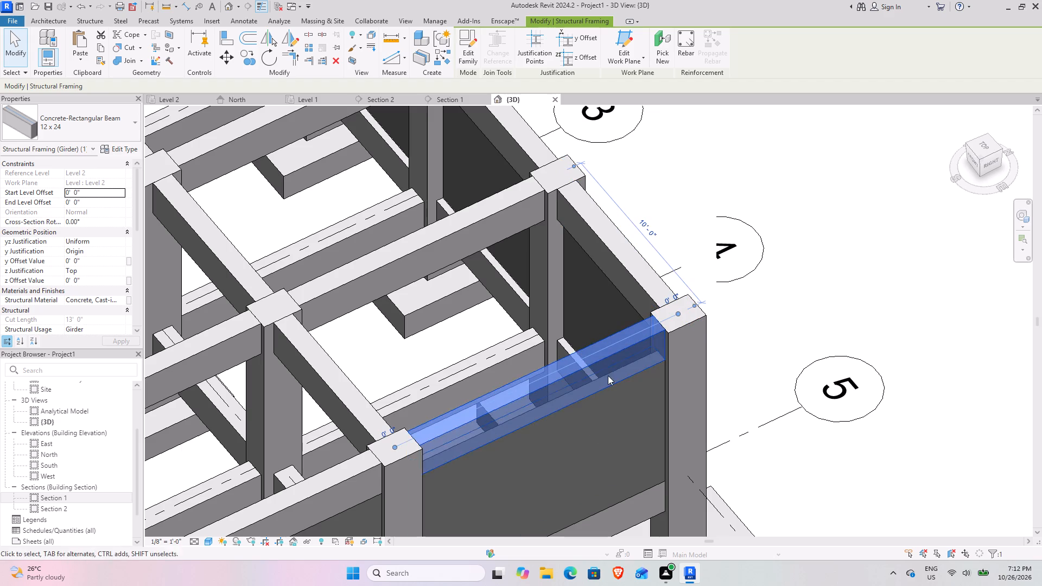
middle_click_drag(622, 311, 501, 232, "shift")
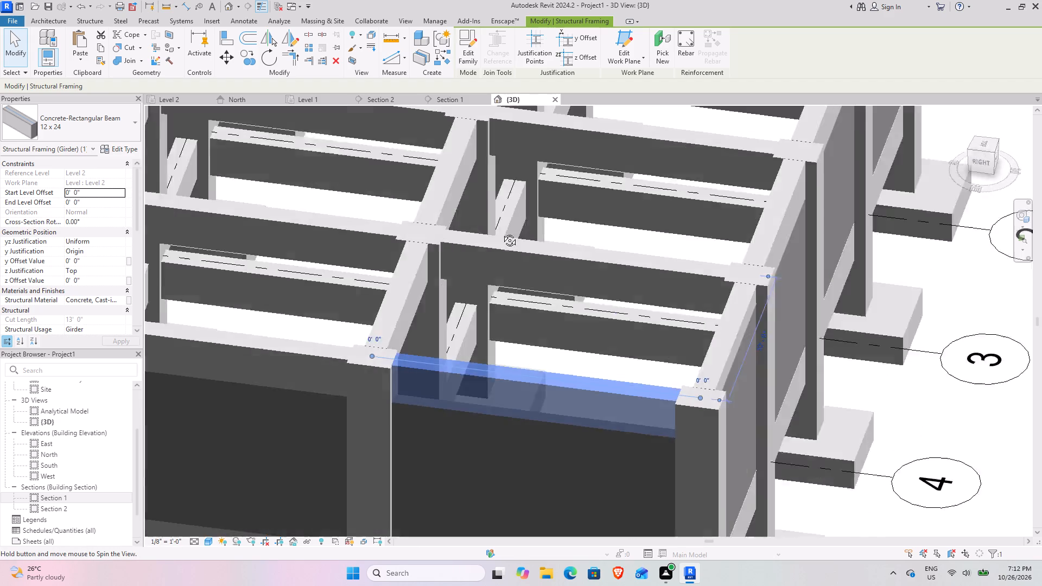
middle_click_drag(501, 232, 485, 226, "shift")
left_click(815, 286)
middle_click_drag(858, 344, 728, 349, "shift")
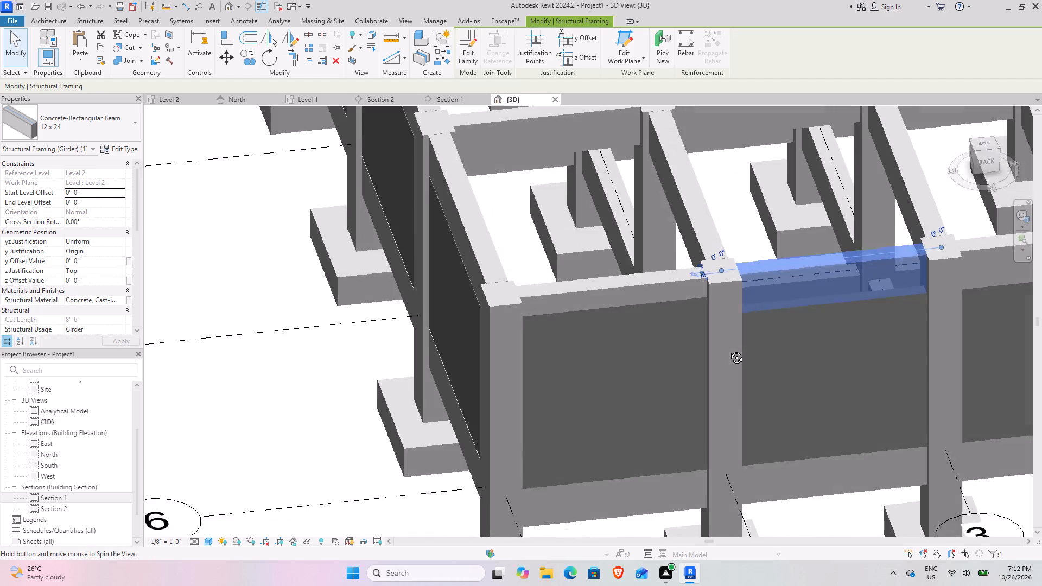
middle_click_drag(728, 349, 724, 349, "shift")
scroll(680, 336, "down", 5)
middle_click_drag(700, 328, 416, 383)
scroll(443, 377, "up", 1)
left_click(870, 265)
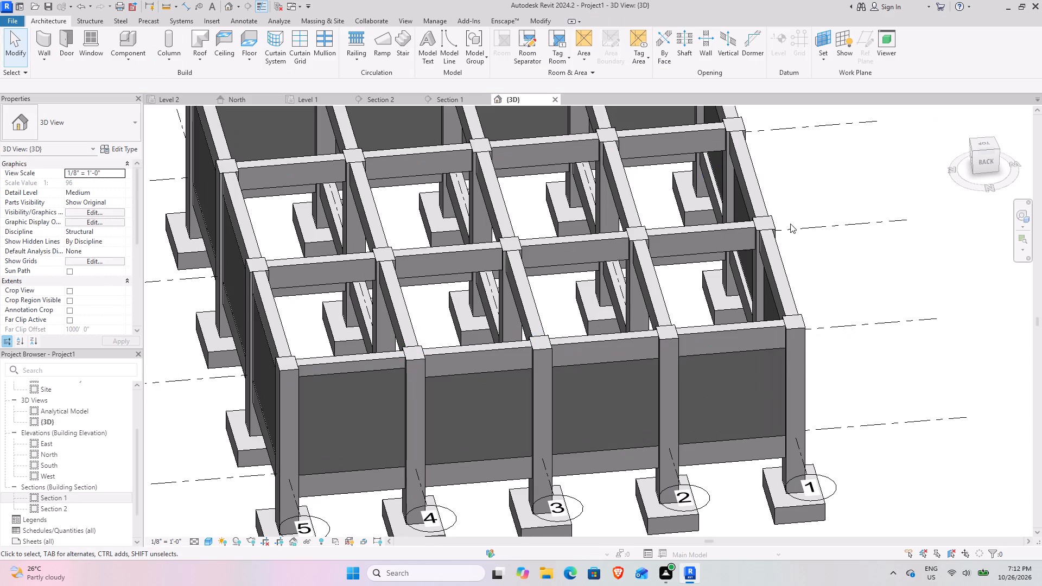
Export the 3D view as a Navisworks NWC file named SAMPLE 26-10 in the naviswork folder.
left_click(5, 25)
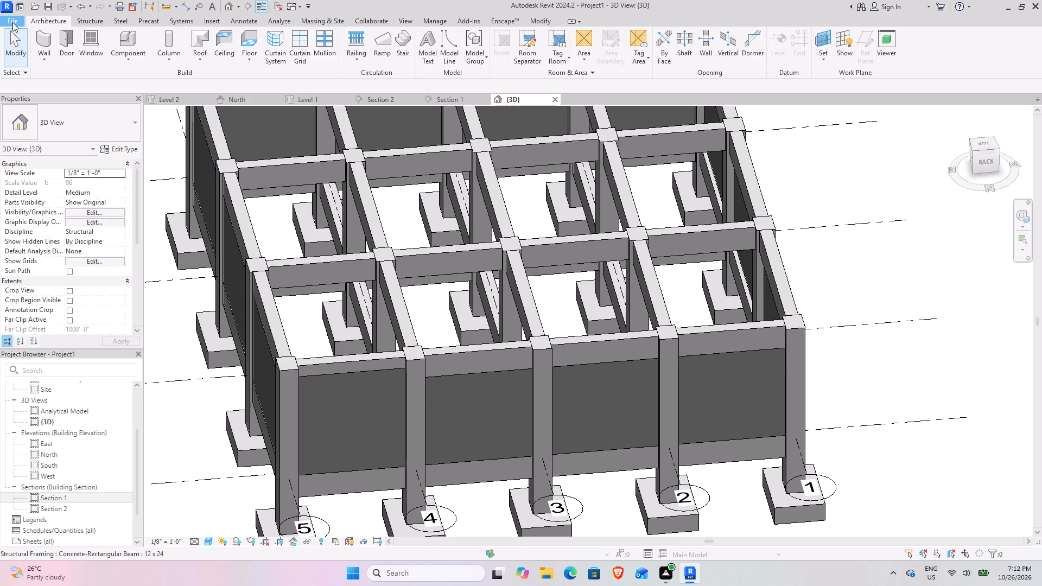
left_click(39, 183)
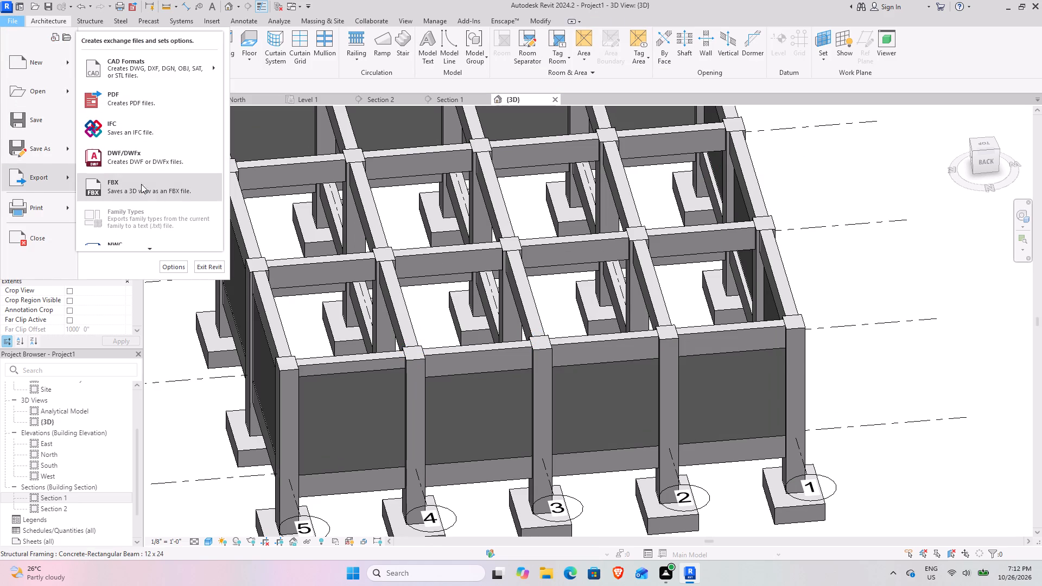
scroll(153, 200, "down", 3)
left_click(138, 228)
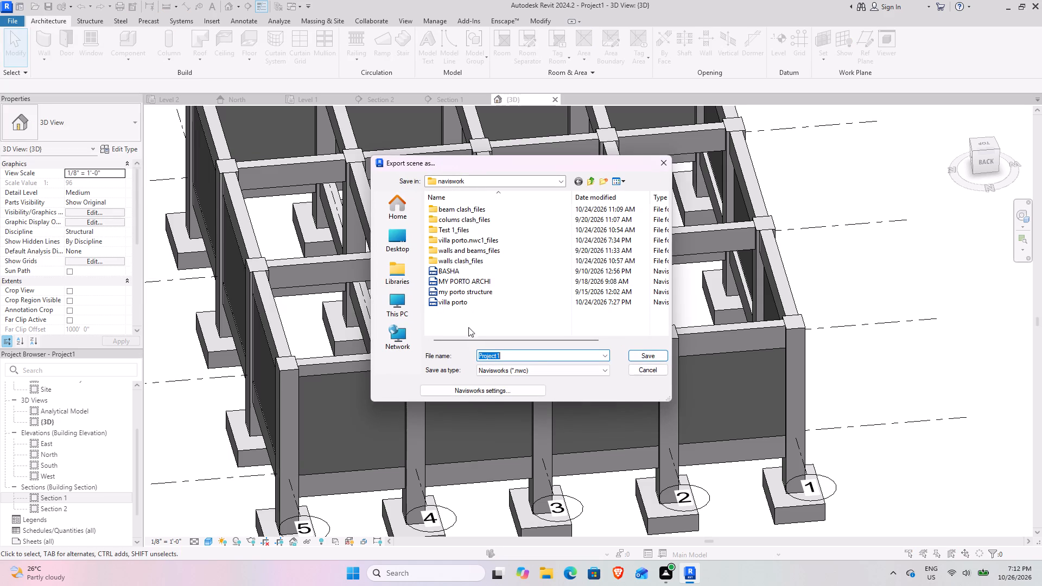
left_click(522, 357)
left_click_drag(519, 355, 455, 359)
type("SA")
type("MPLE")
key("space")
type("26-10")
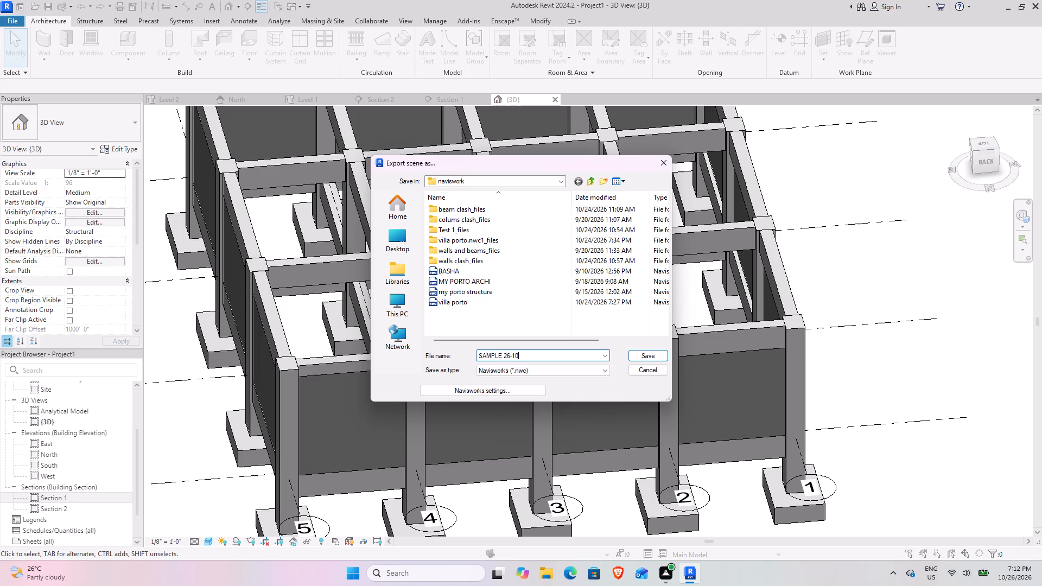
left_click(653, 356)
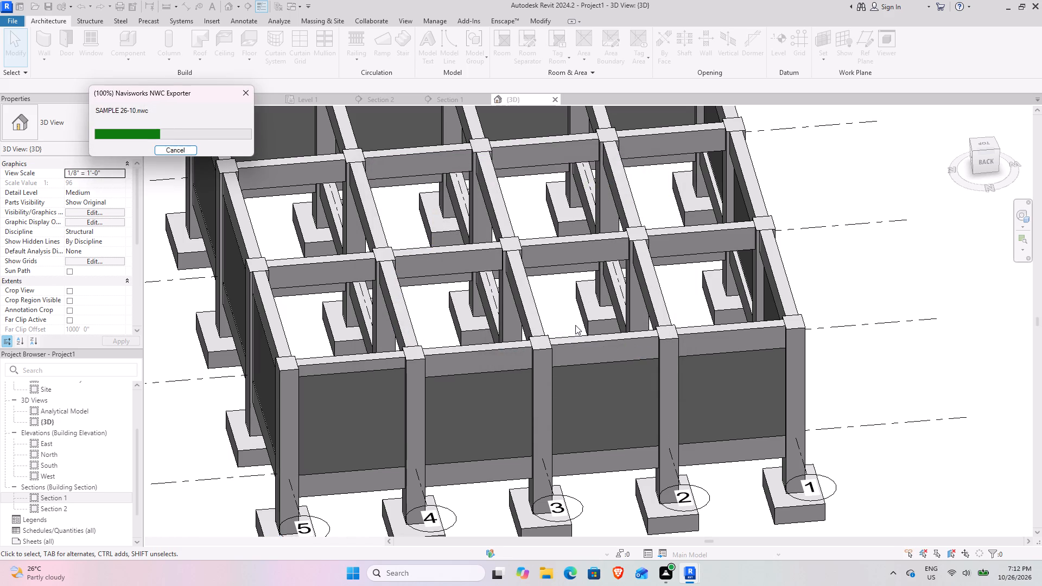
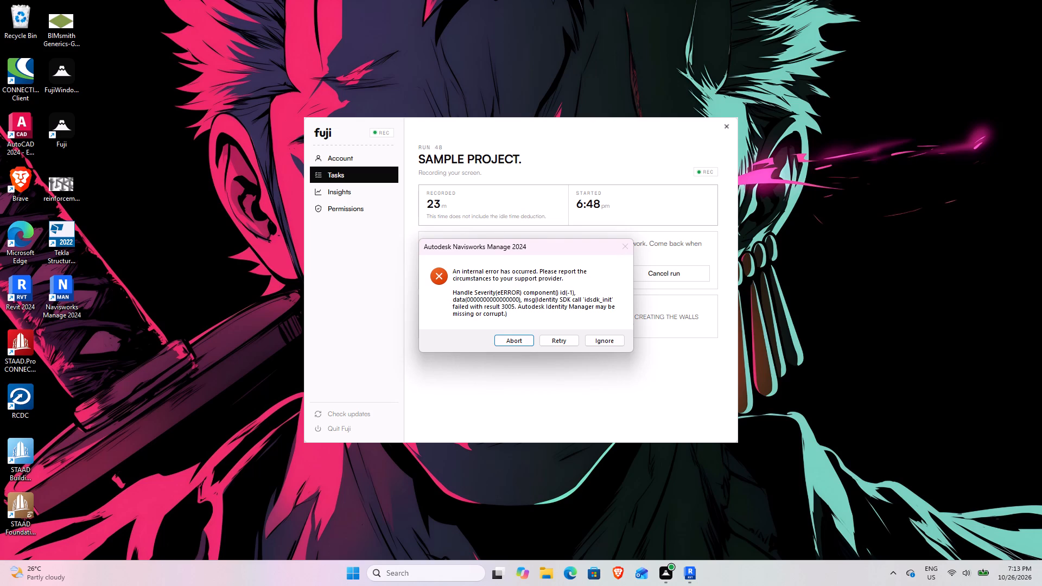
Ignore the Navisworks startup error and continue with an empty project, declining the Auto-Save reload.
left_click(607, 340)
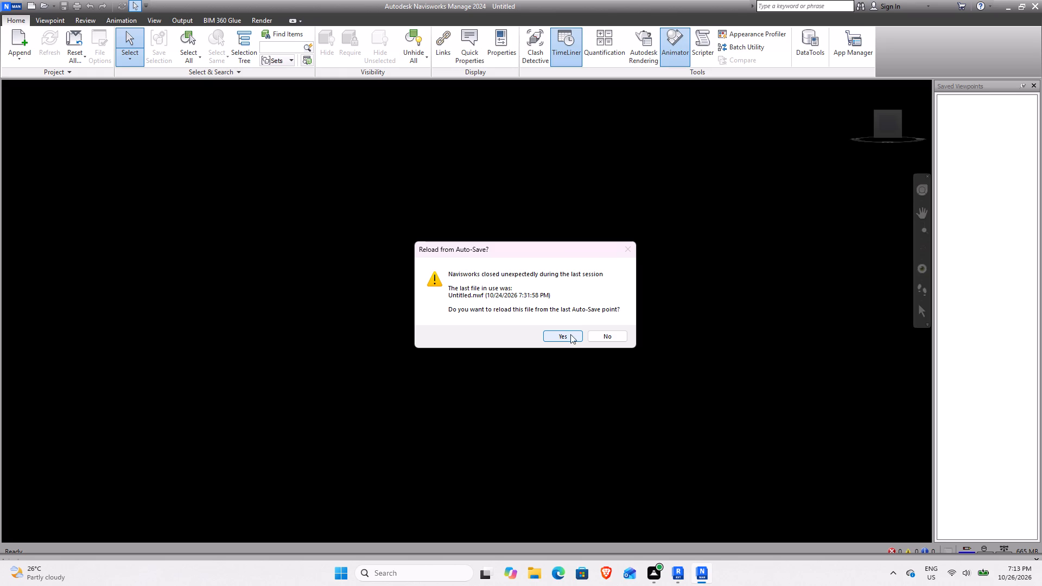
left_click(616, 338)
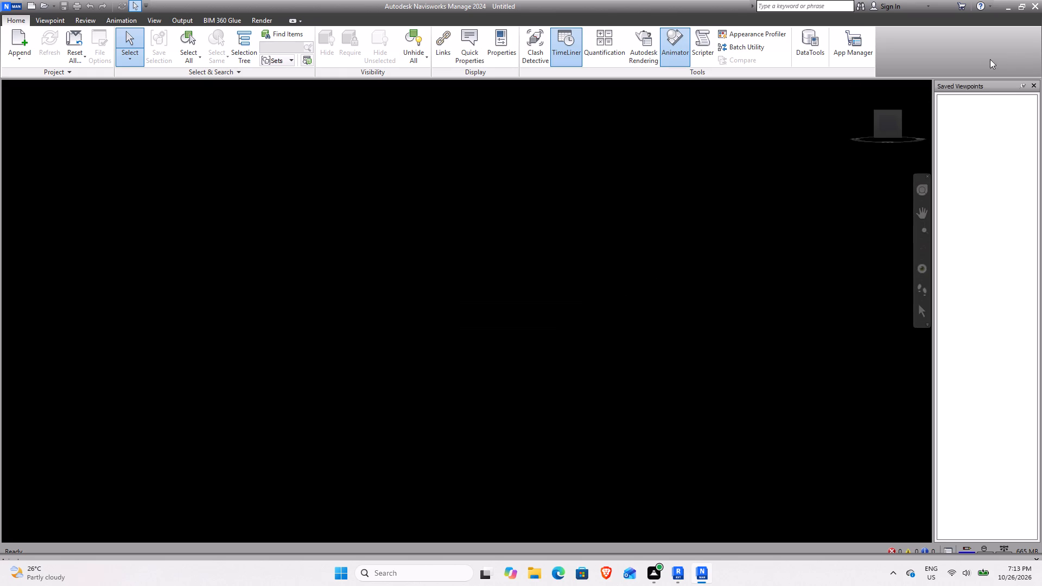
left_click(1022, 4)
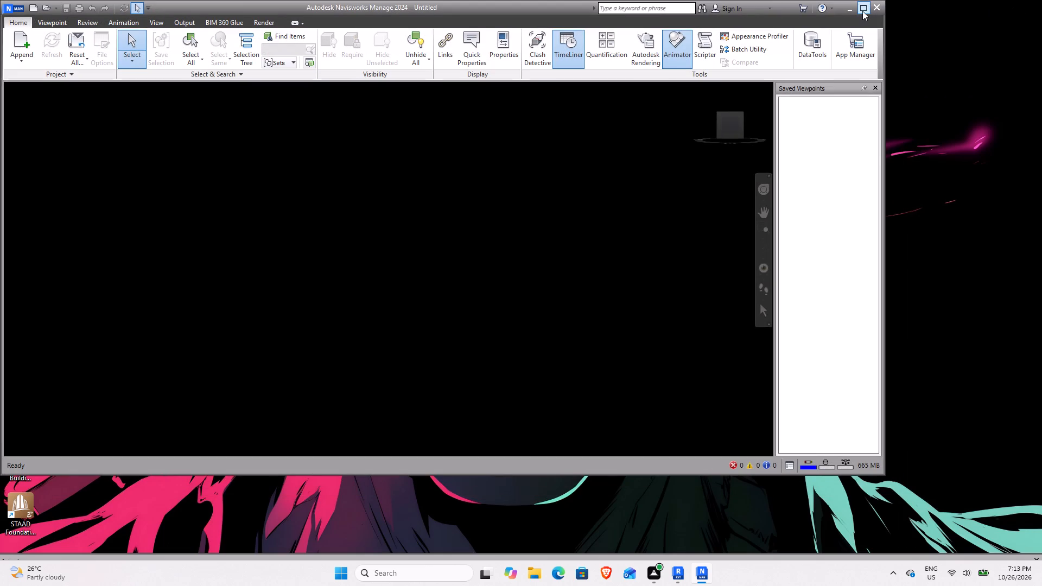
left_click(862, 10)
Append the SAMPLE 26-10 Navisworks cache file from the naviswork folder to the empty project.
left_click(22, 37)
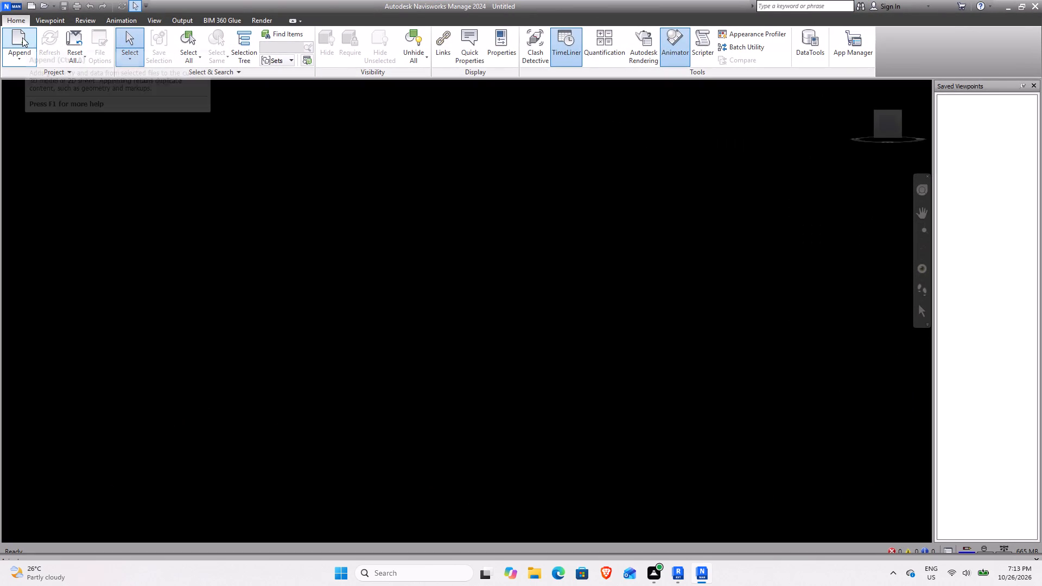
scroll(137, 204, "down", 3)
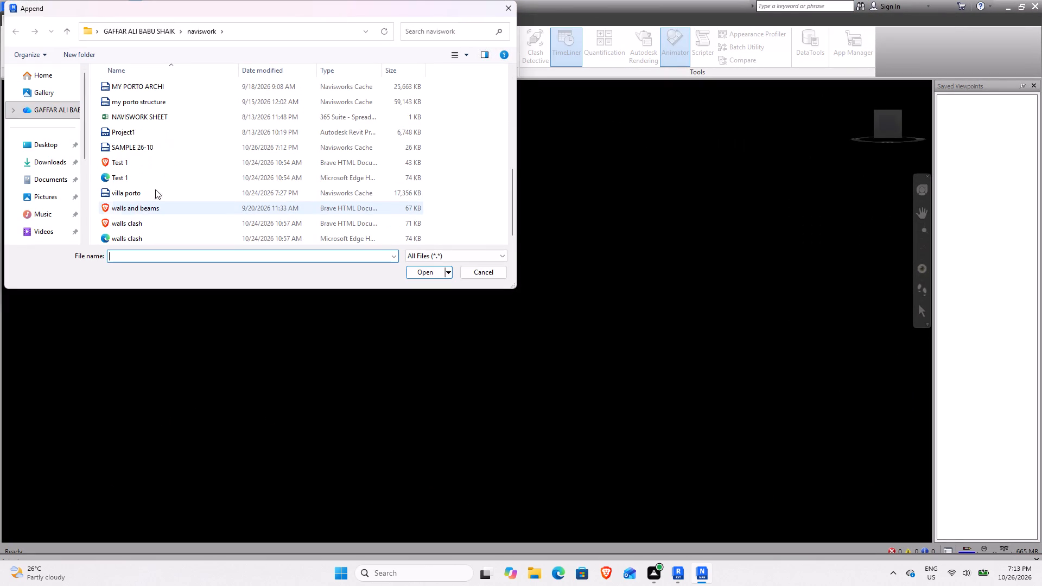
left_click(168, 140)
left_click(173, 150)
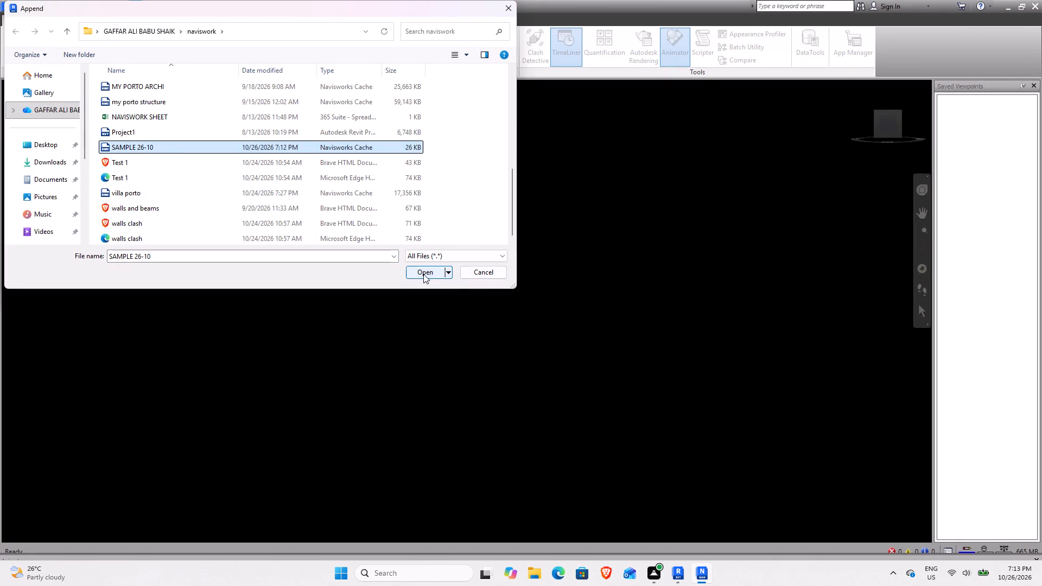
left_click(423, 274)
Look over the appended structure in 3D, and add a new clash test in Clash Detective.
scroll(513, 343, "up", 12)
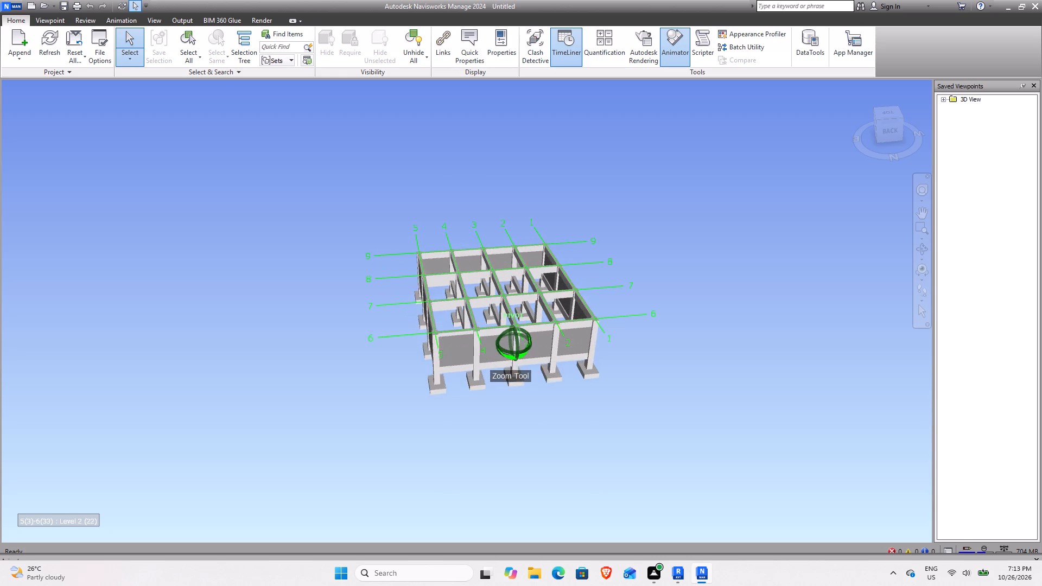
scroll(511, 343, "up", 8)
middle_click_drag(446, 390, 323, 410, "shift")
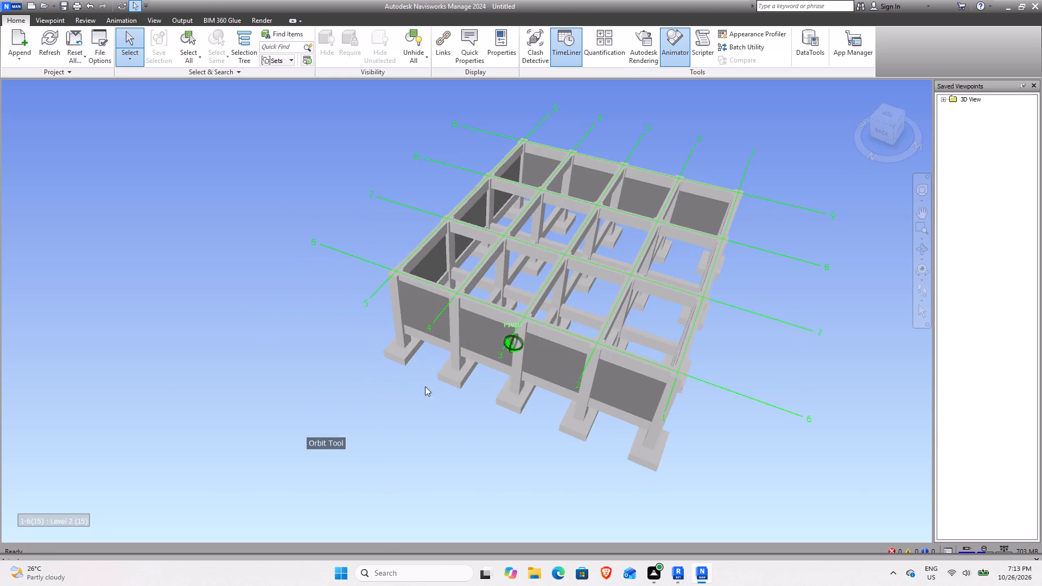
middle_click_drag(417, 379, 328, 342, "shift")
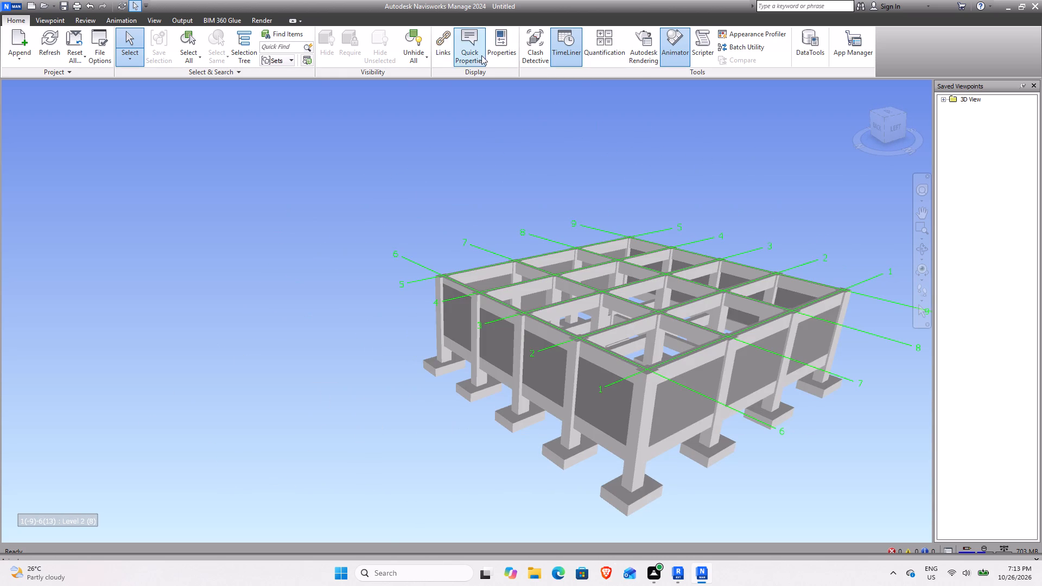
left_click(538, 48)
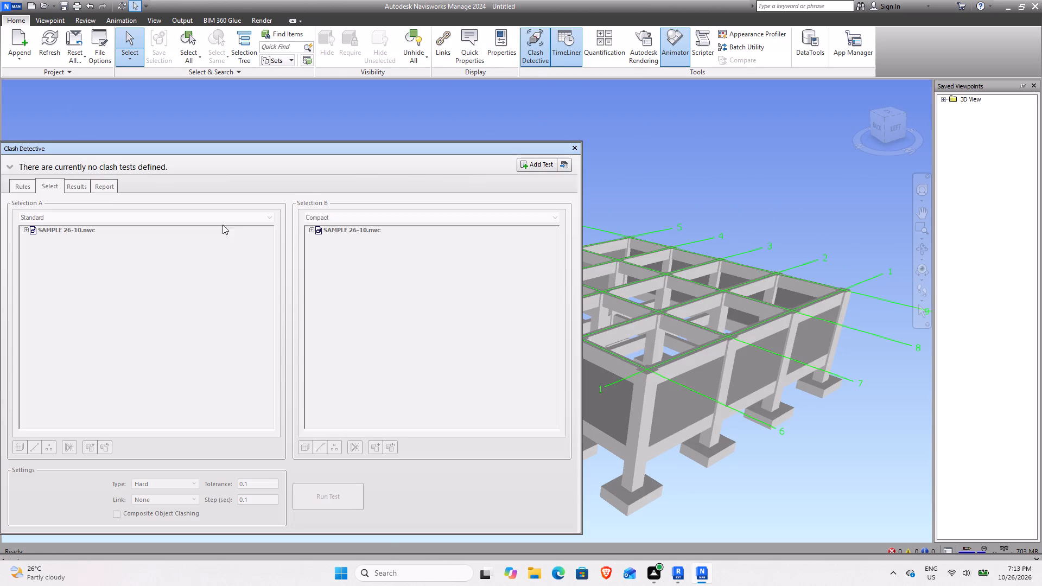
left_click(23, 230)
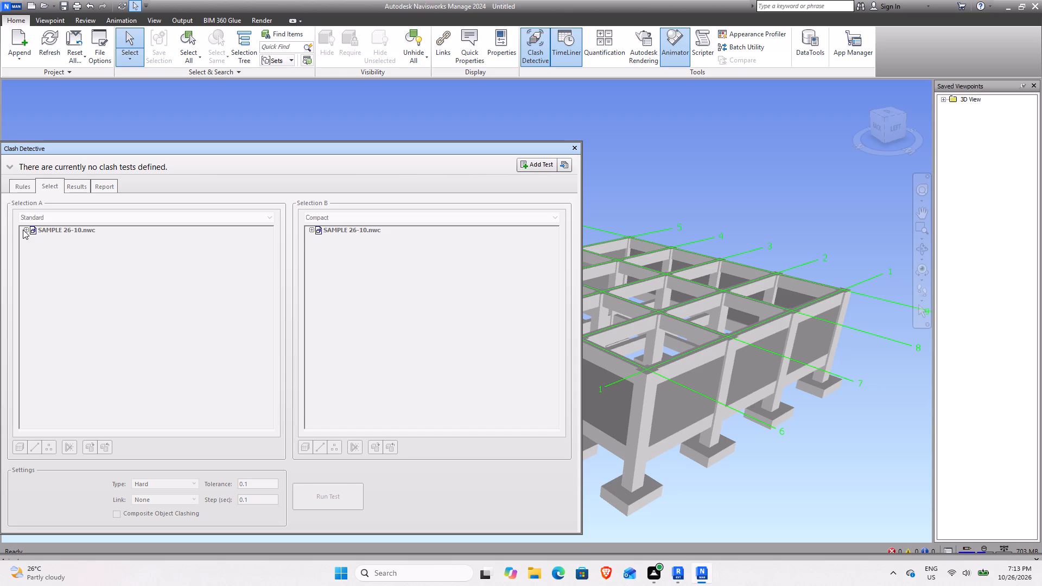
left_click(24, 229)
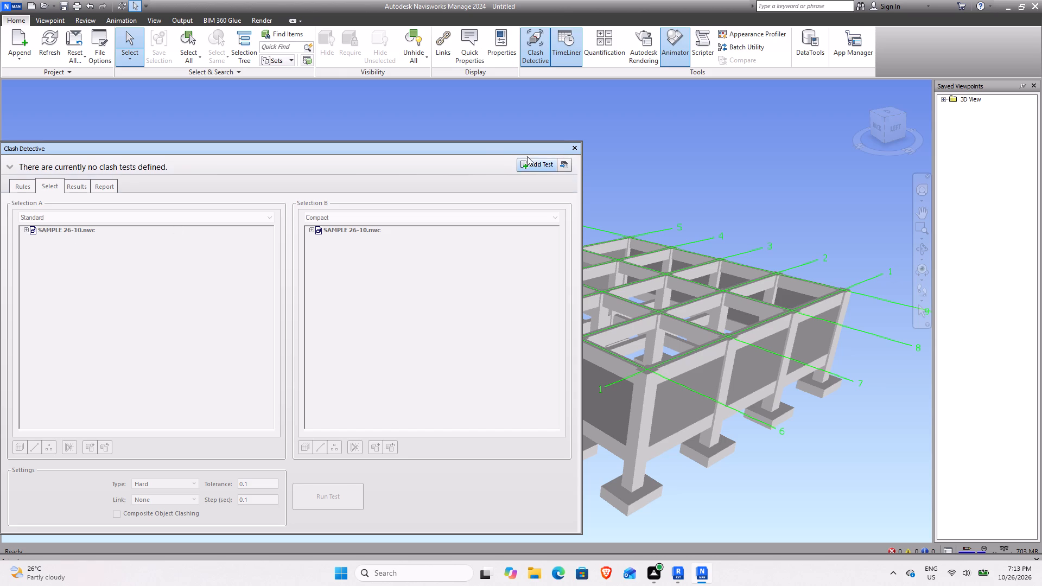
left_click(523, 163)
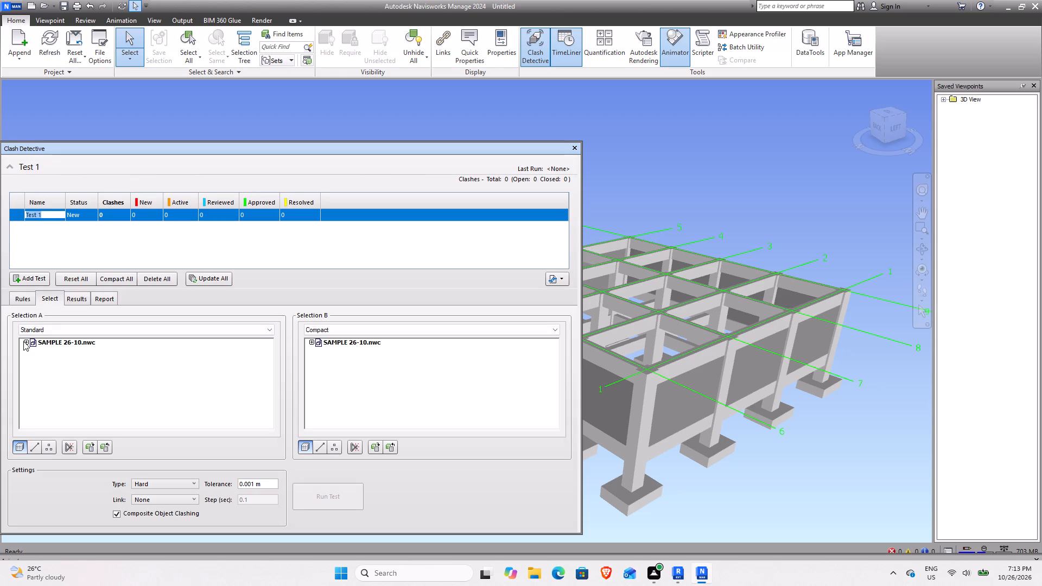
Expand SAMPLE 26-10.nwc into its levels in both clash selections, and expand Level 1's categories in Selection A.
left_click(23, 341)
left_click(29, 340)
left_click(26, 341)
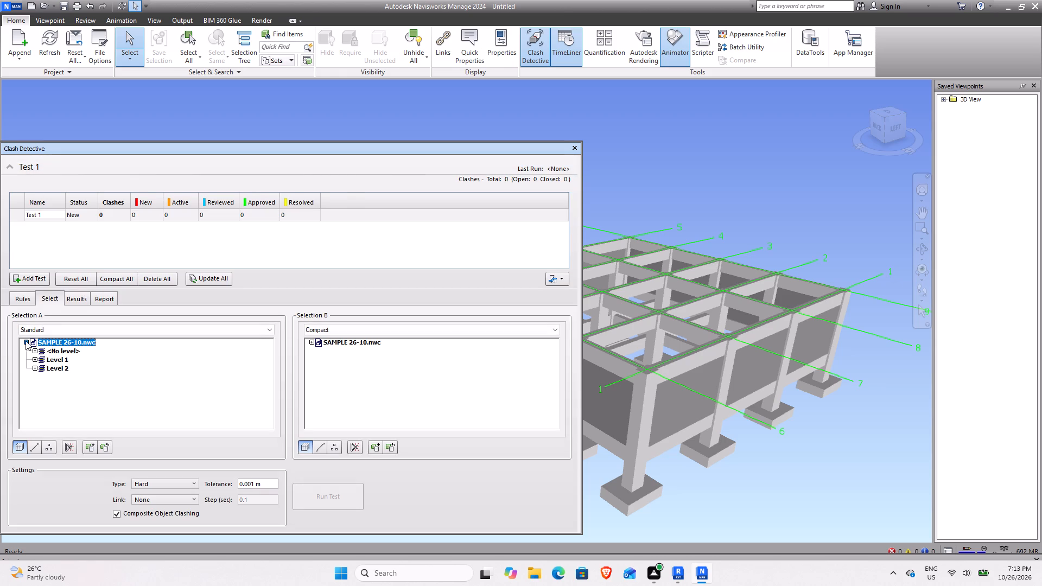
left_click(309, 342)
left_click(34, 359)
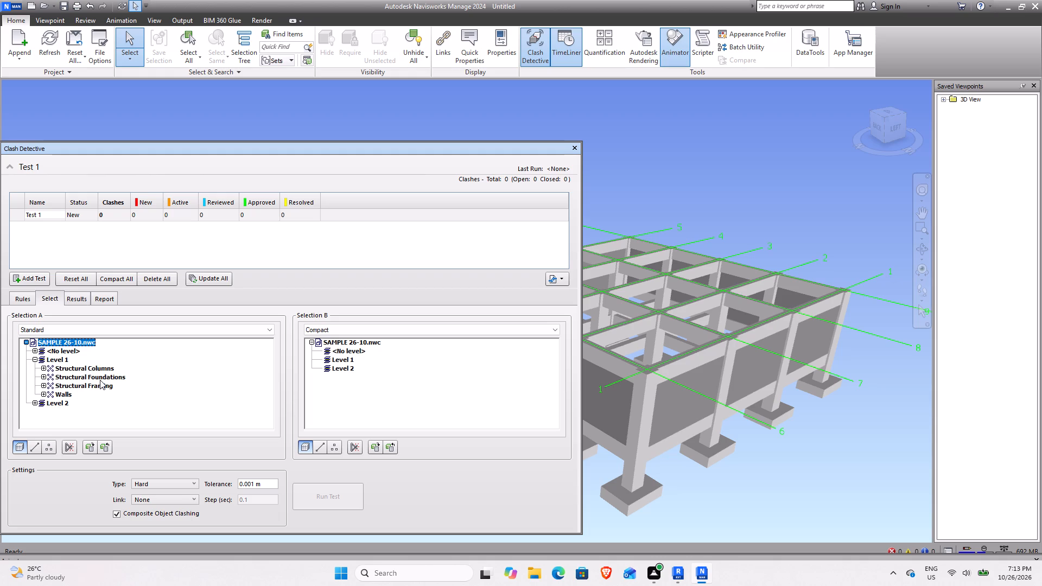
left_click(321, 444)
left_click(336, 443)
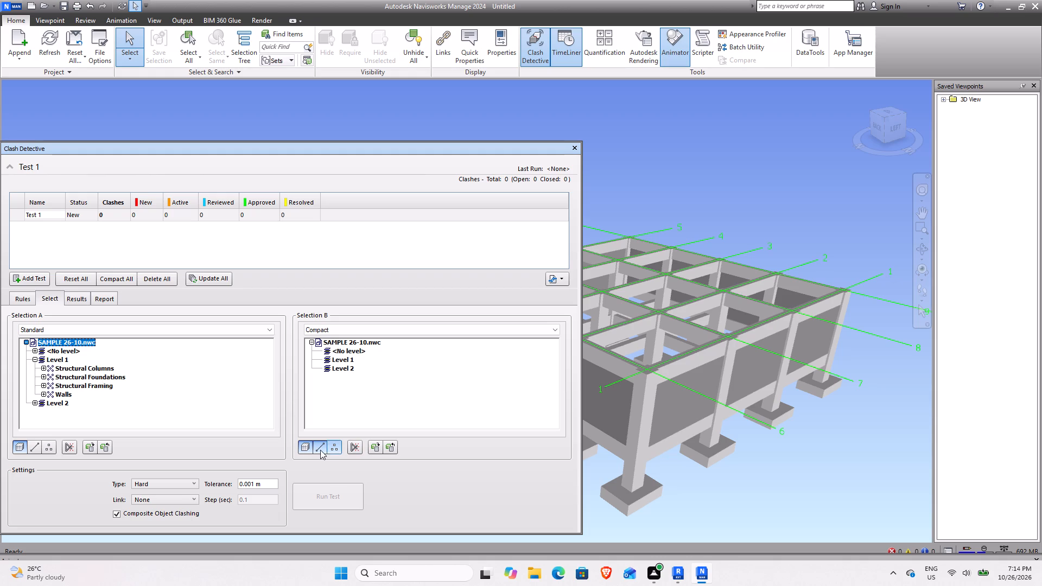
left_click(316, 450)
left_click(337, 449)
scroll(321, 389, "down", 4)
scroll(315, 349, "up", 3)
Set the Selection B tree to Standard and expand its Level 1 categories.
left_click_drag(344, 148, 349, 99)
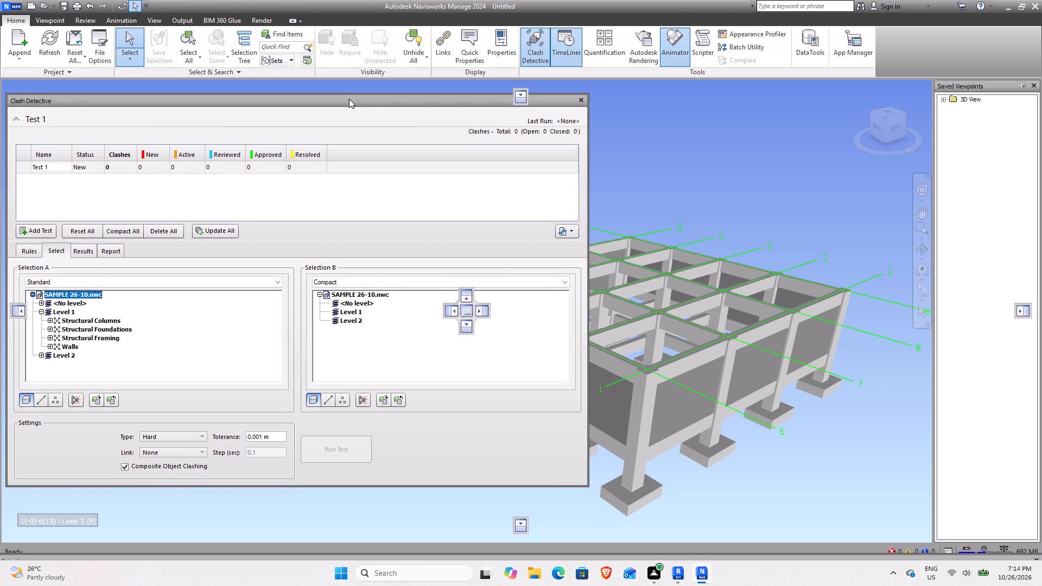
left_click_drag(349, 99, 349, 98)
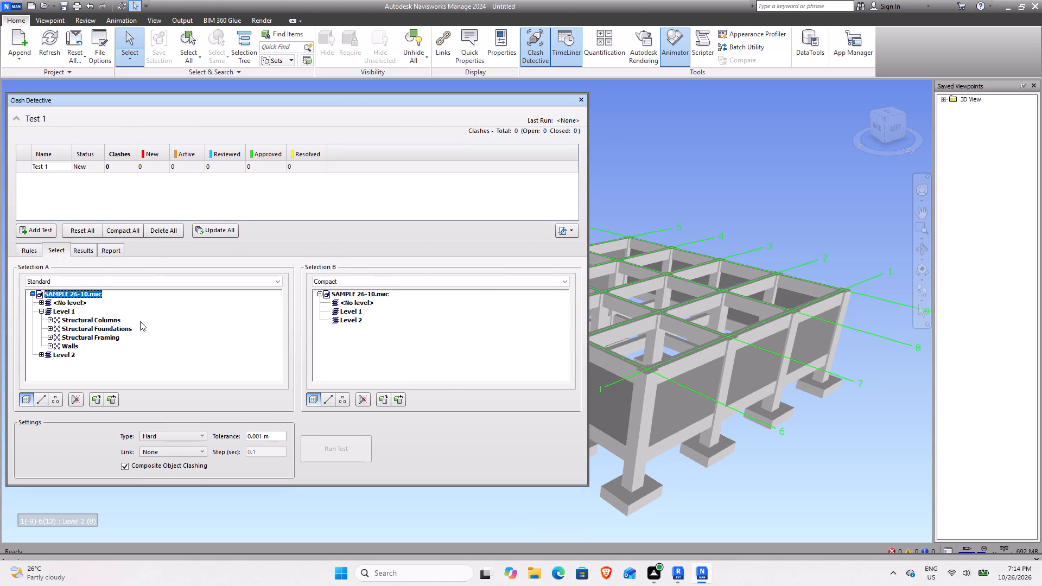
left_click(429, 280)
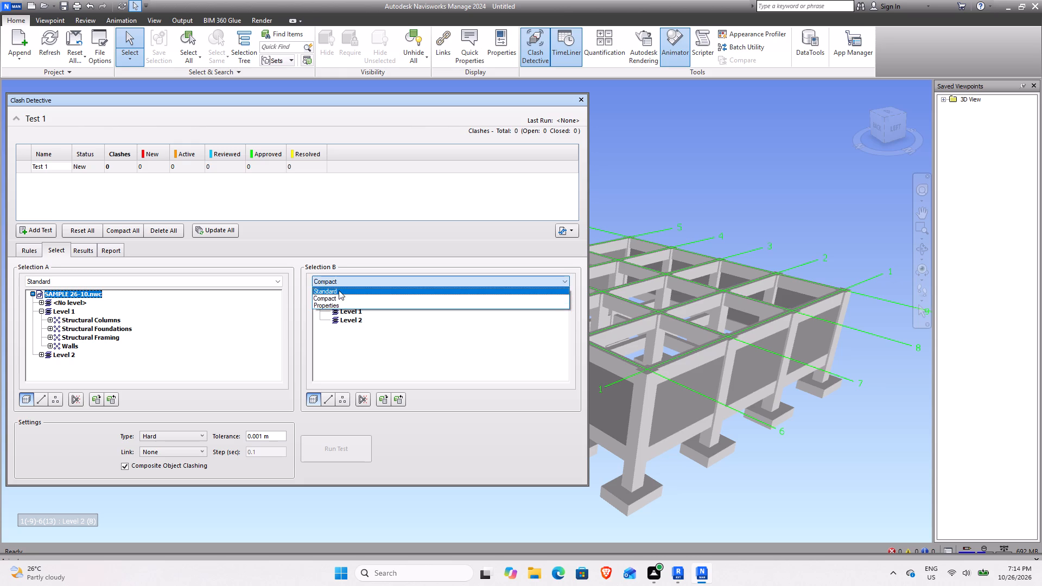
left_click(340, 290)
left_click(318, 296)
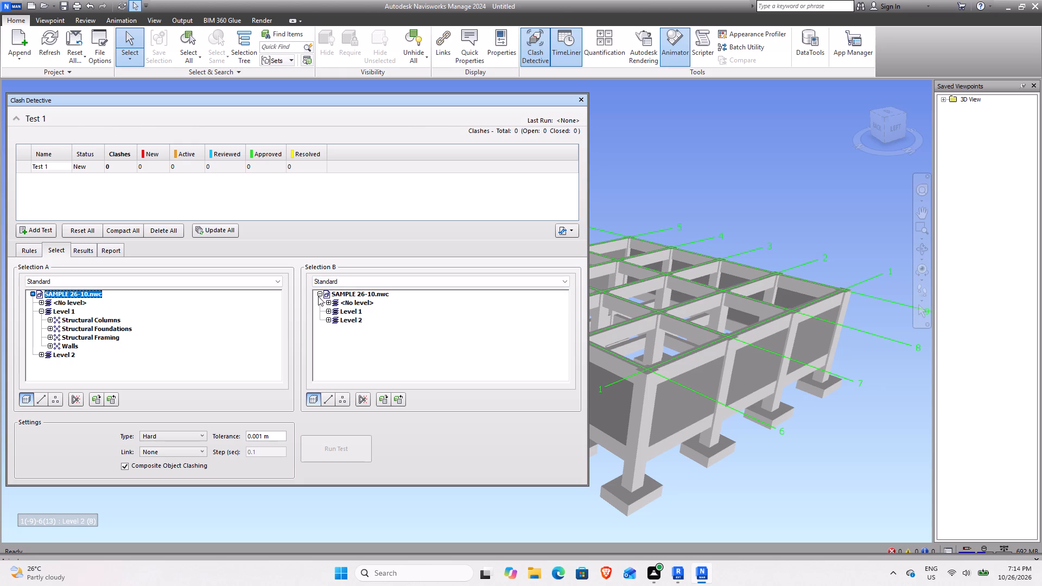
left_click(331, 313)
left_click(328, 311)
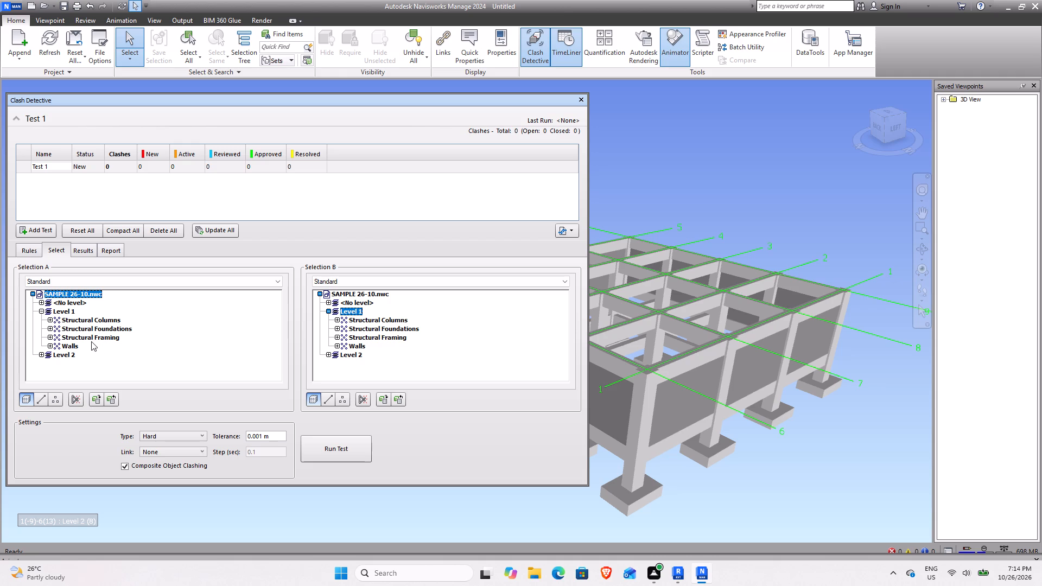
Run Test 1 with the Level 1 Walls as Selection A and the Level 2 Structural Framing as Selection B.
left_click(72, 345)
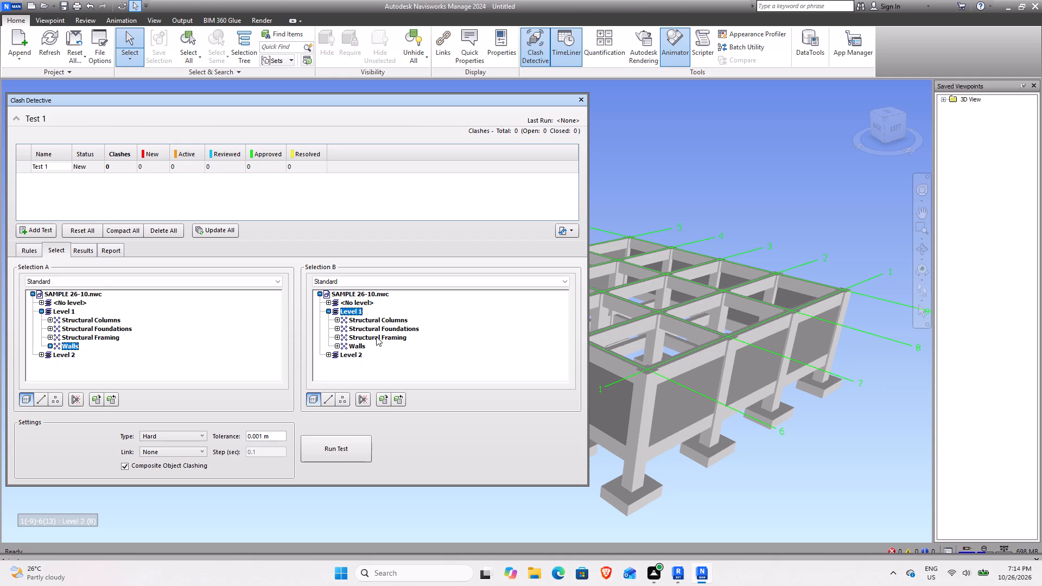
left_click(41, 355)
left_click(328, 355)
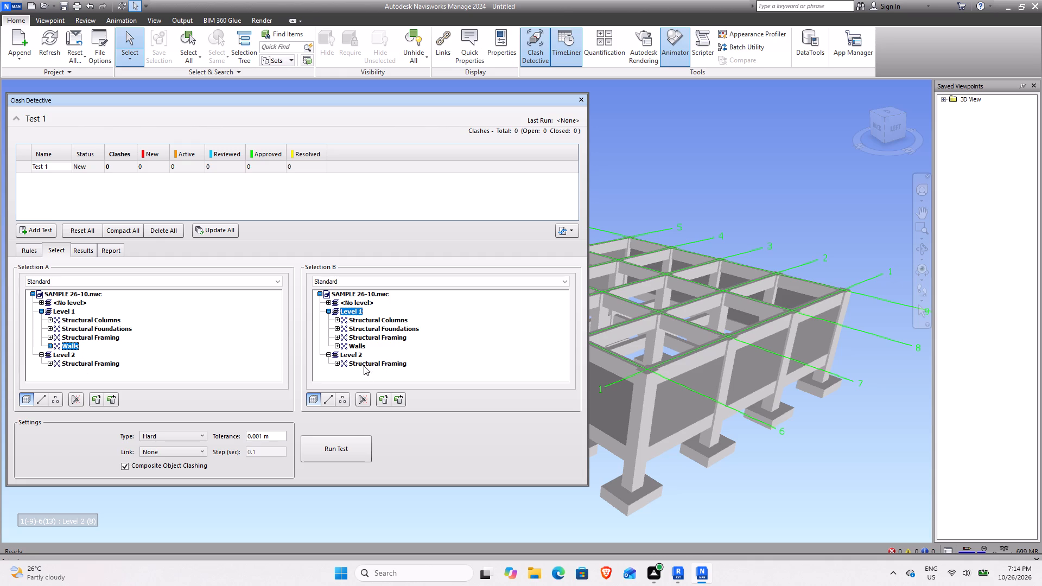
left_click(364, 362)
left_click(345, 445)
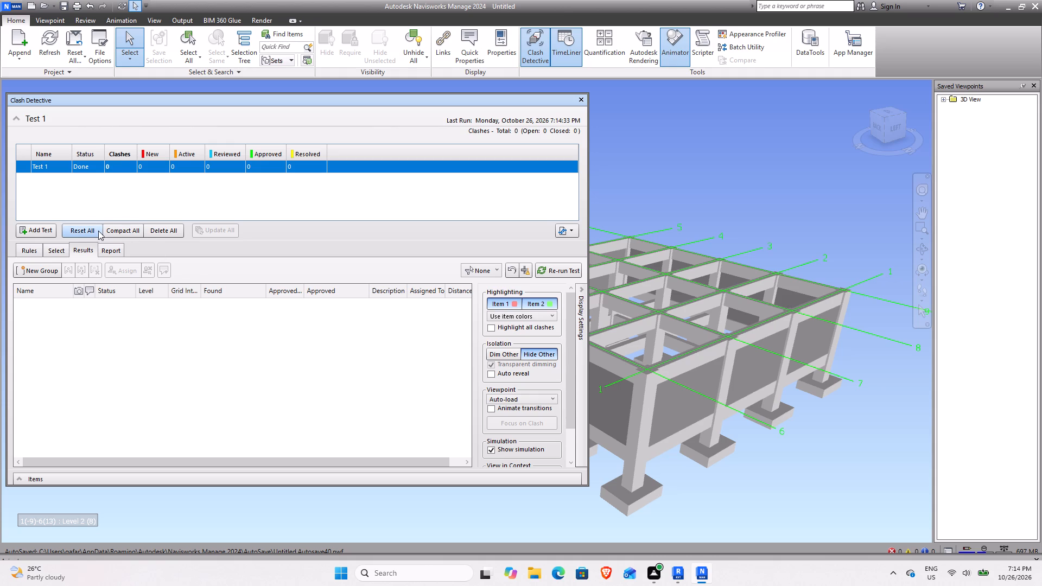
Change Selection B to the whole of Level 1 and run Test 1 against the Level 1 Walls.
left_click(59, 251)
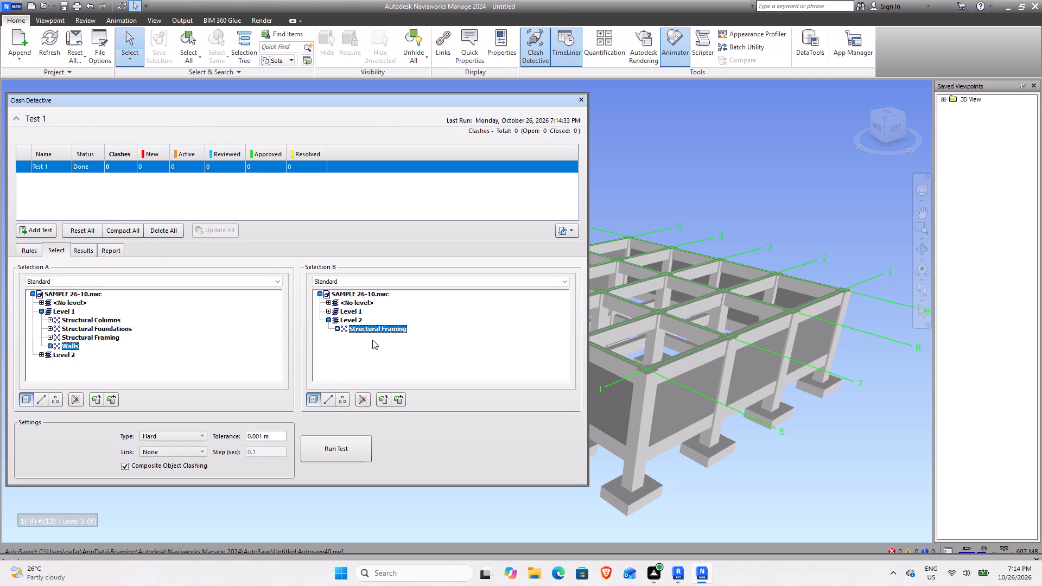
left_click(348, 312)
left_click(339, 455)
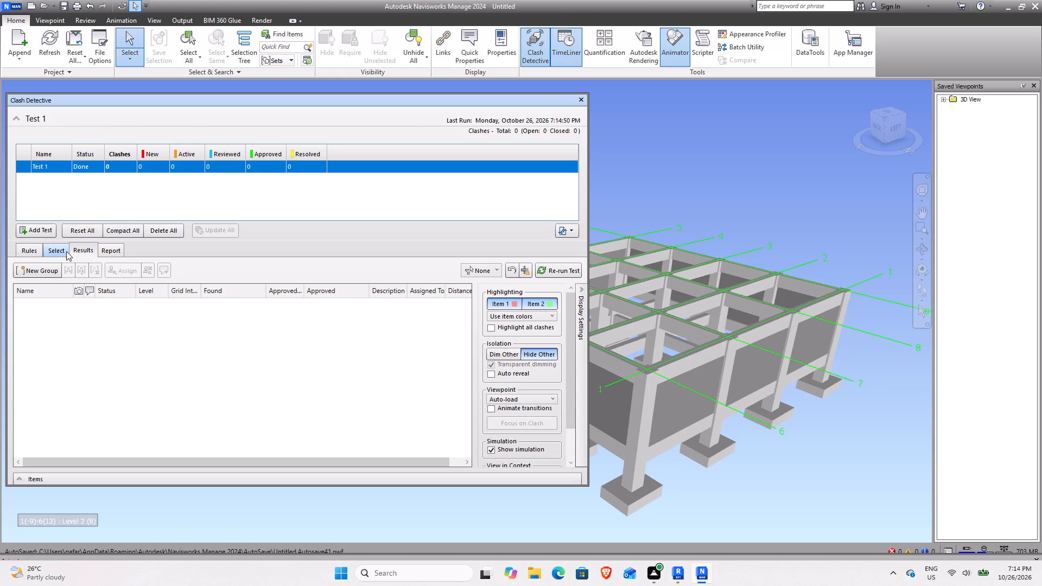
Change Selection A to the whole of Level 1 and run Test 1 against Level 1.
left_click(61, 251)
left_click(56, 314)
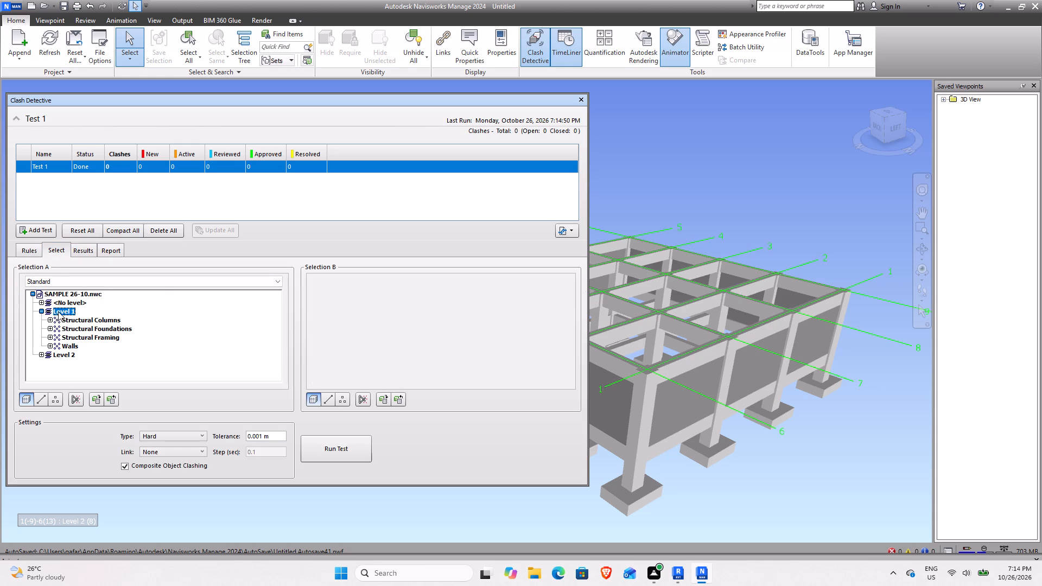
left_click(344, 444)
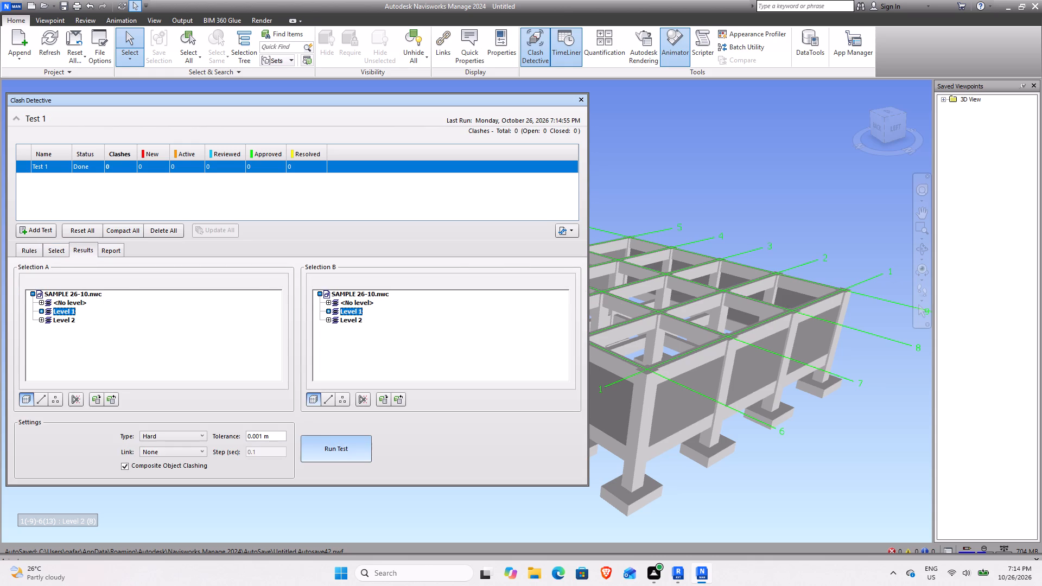
Set both clash selections to the entire SAMPLE 26-10.nwc model and run Test 1.
left_click(66, 250)
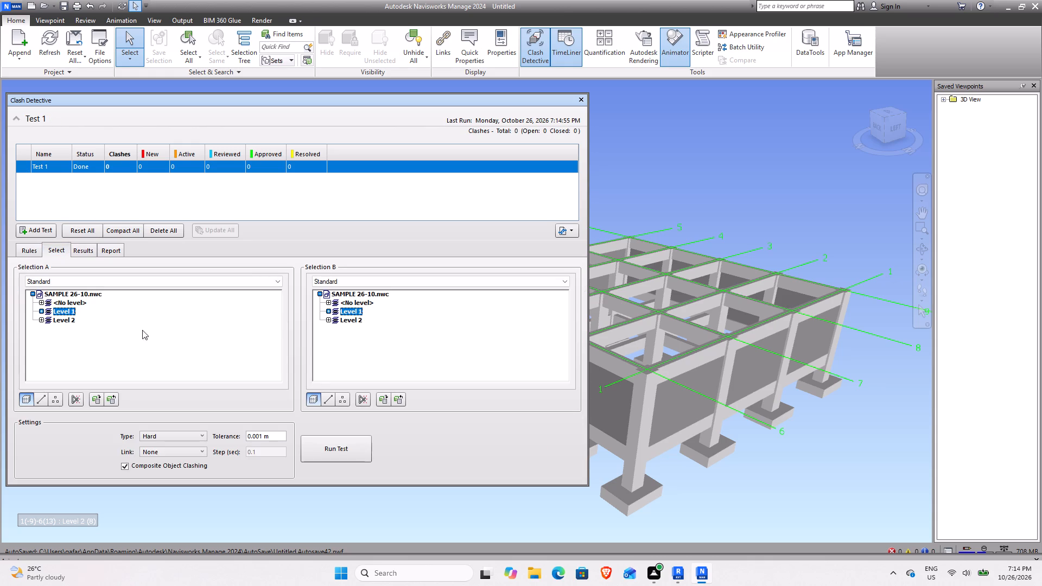
left_click(346, 294)
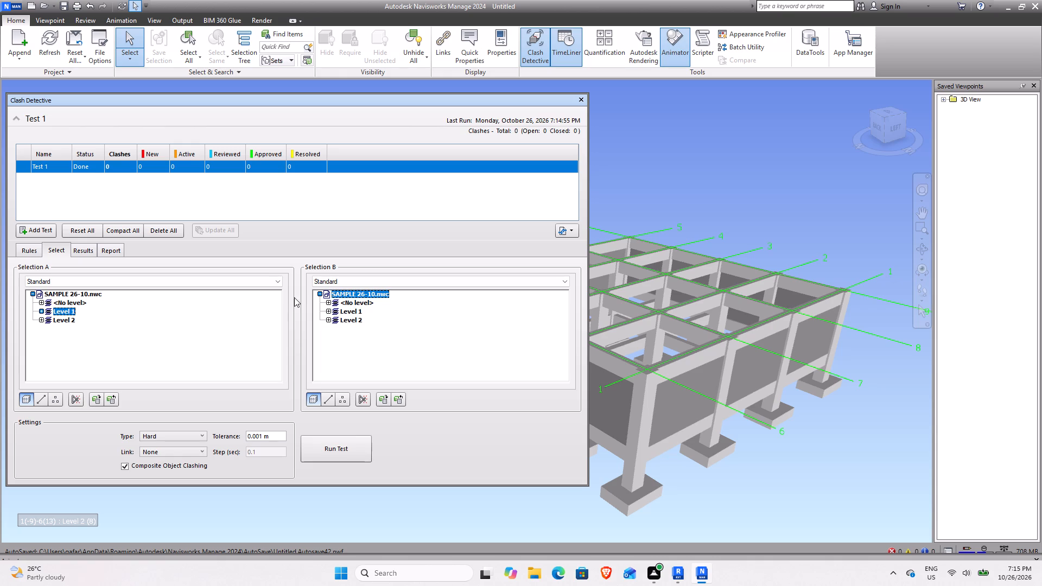
left_click(67, 296)
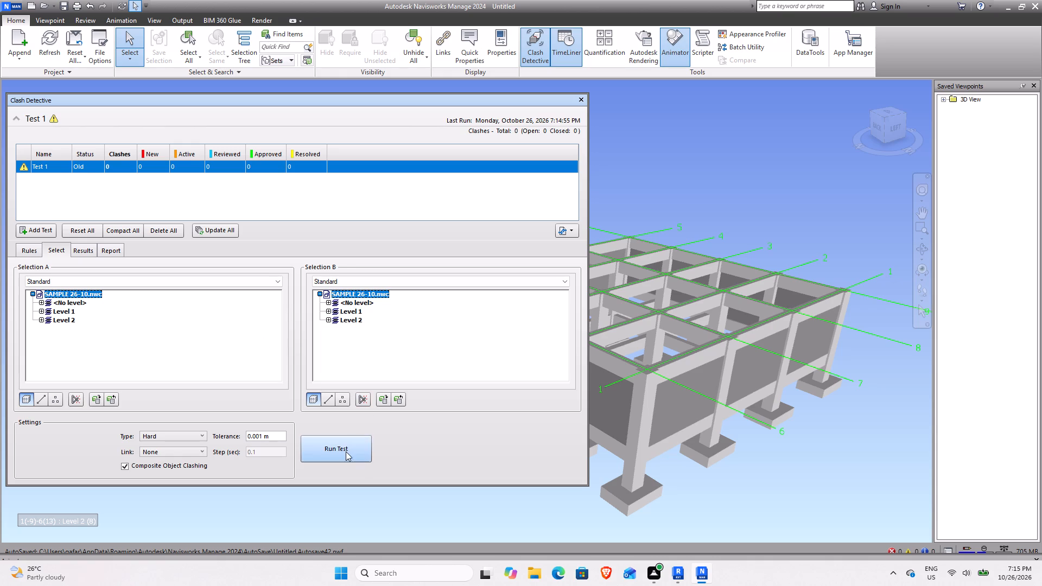
left_click(346, 451)
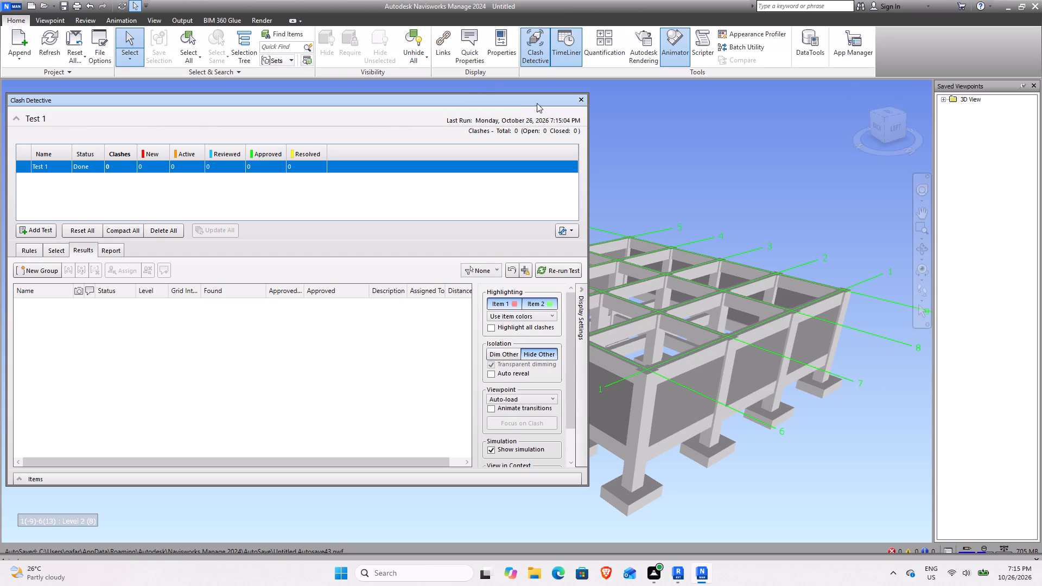
Close Clash Detective and switch to the Revit 3D view of the structure.
left_click(578, 102)
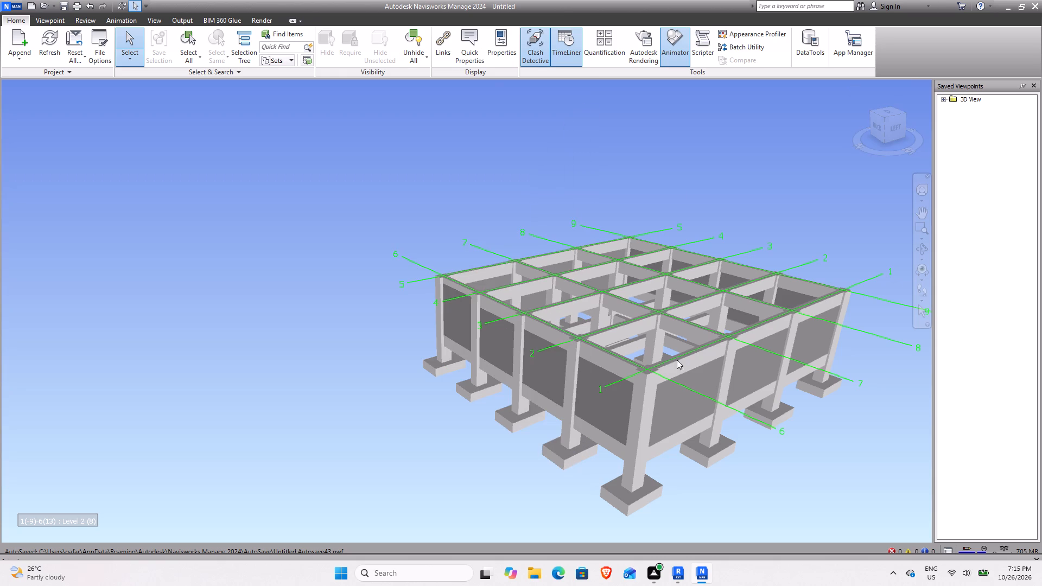
scroll(735, 321, "up", 4)
left_click(681, 572)
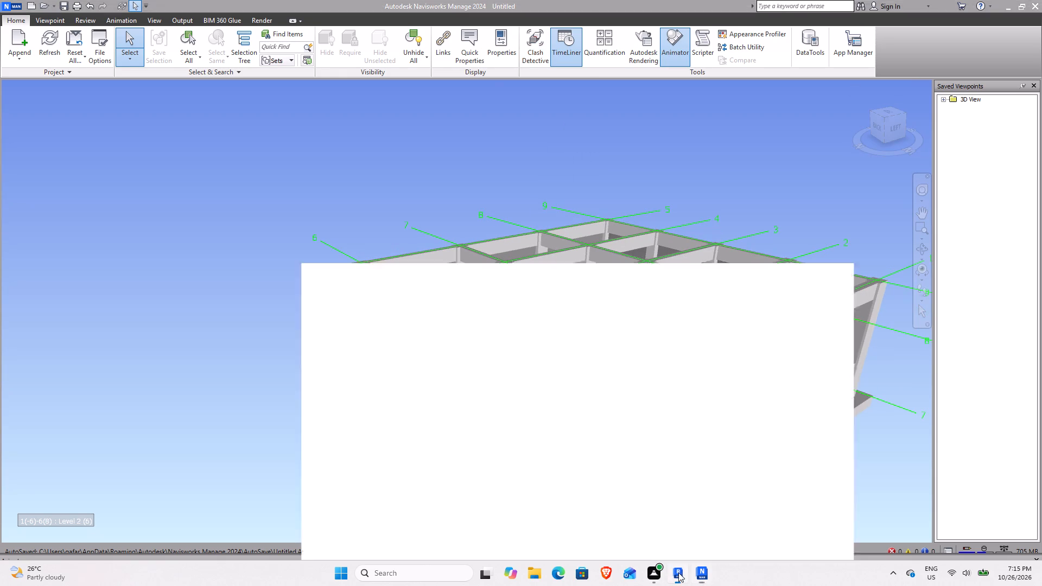
Examine the grid 5 perimeter walls between grids 8-9 and 6-7, checking their constraints and fit between columns and beams.
scroll(376, 386, "down", 5)
middle_click_drag(327, 355, 512, 358)
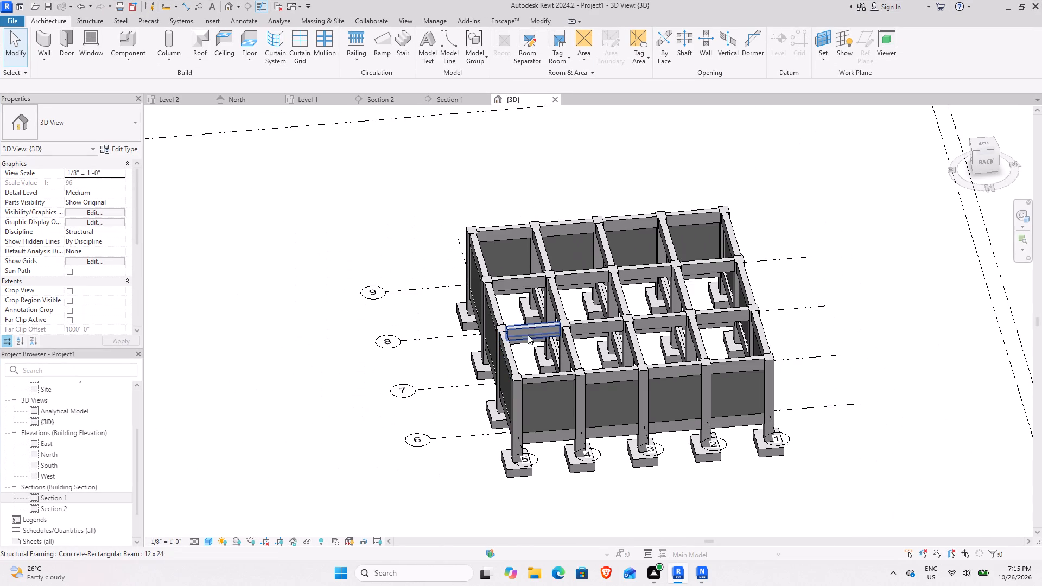
left_click(475, 269)
scroll(480, 269, "up", 9)
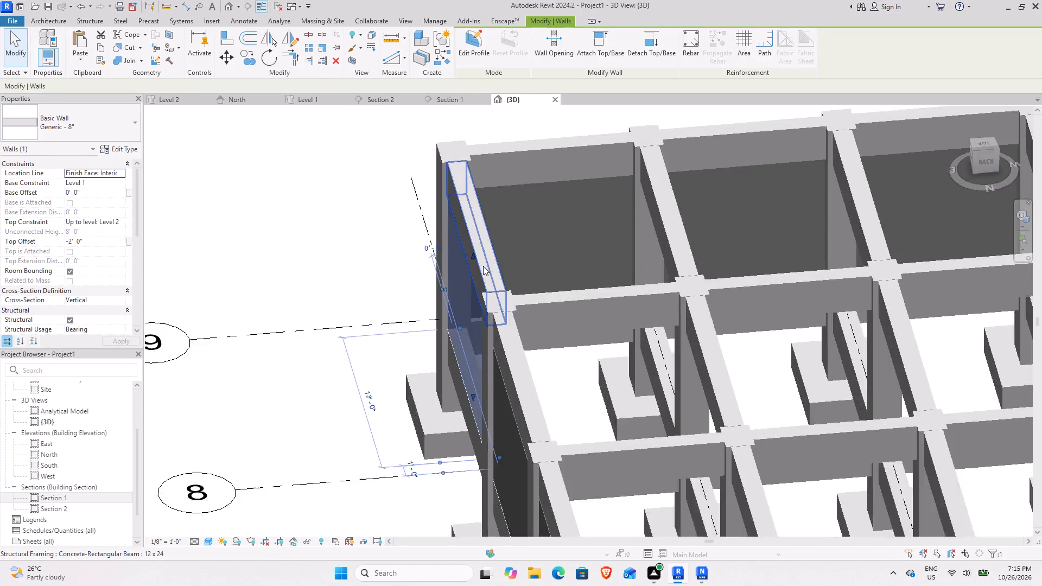
scroll(483, 266, "up", 1)
middle_click_drag(471, 294, 521, 212)
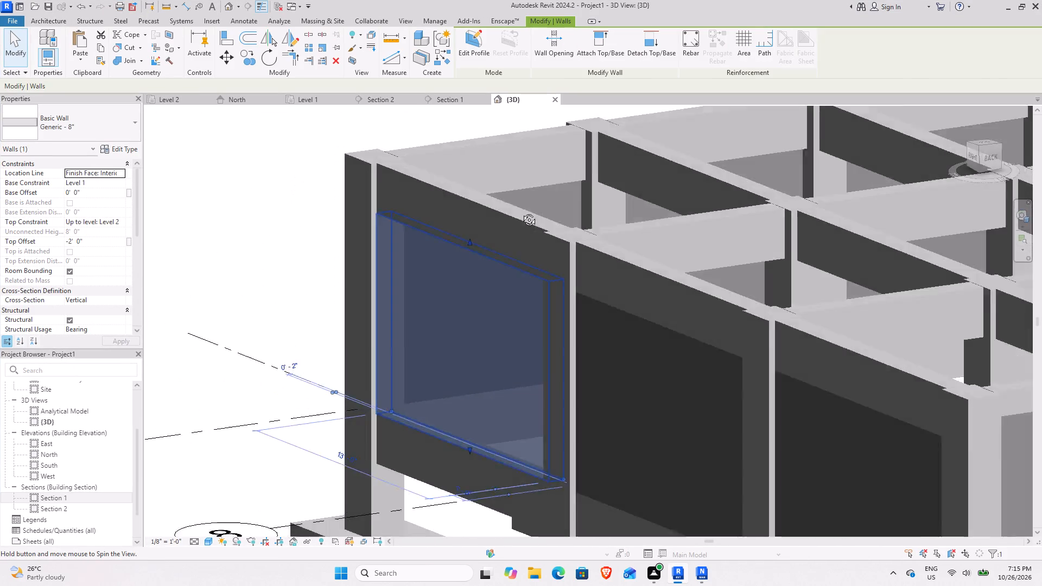
middle_click_drag(521, 212, 517, 240)
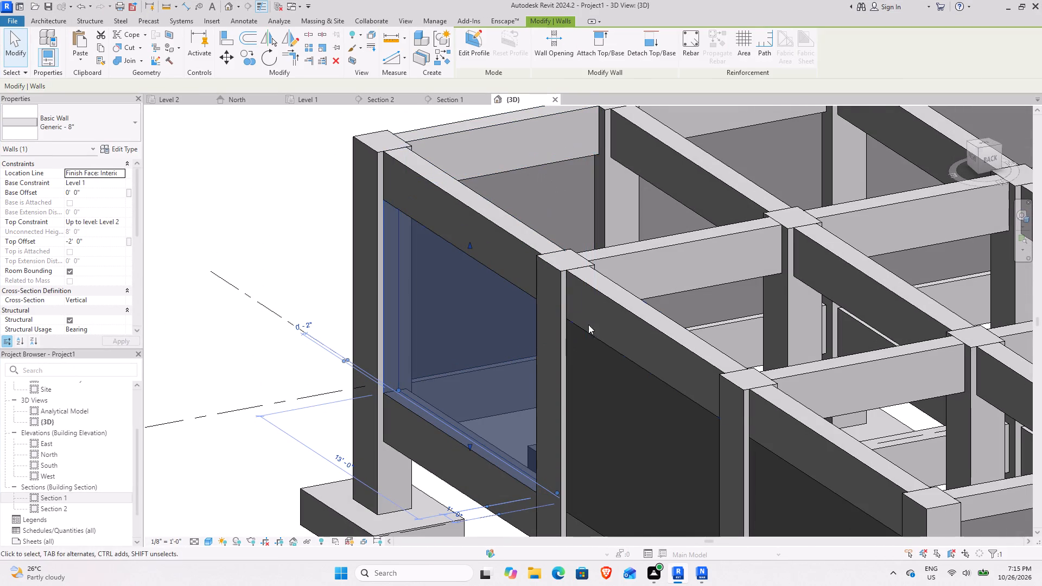
middle_click_drag(533, 310, 139, 83)
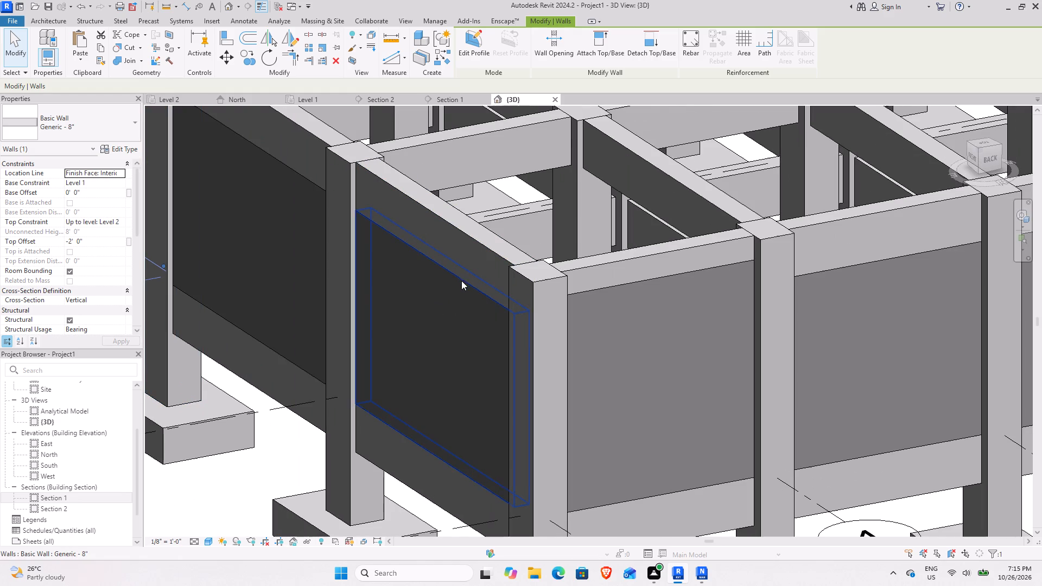
left_click(459, 282)
scroll(448, 263, "down", 5)
middle_click_drag(596, 303, 460, 329)
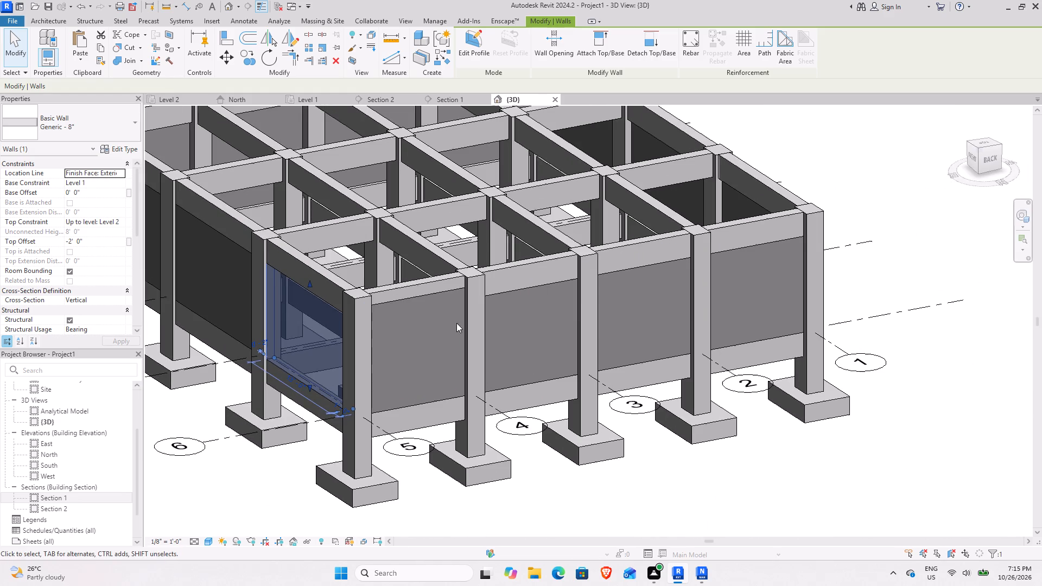
Examine the grid 6 wall between grids 4 and 5 and the adjacent Level 2 beam, checking the wall's top offset against the beams.
left_click(433, 298)
middle_click_drag(491, 396, 581, 358)
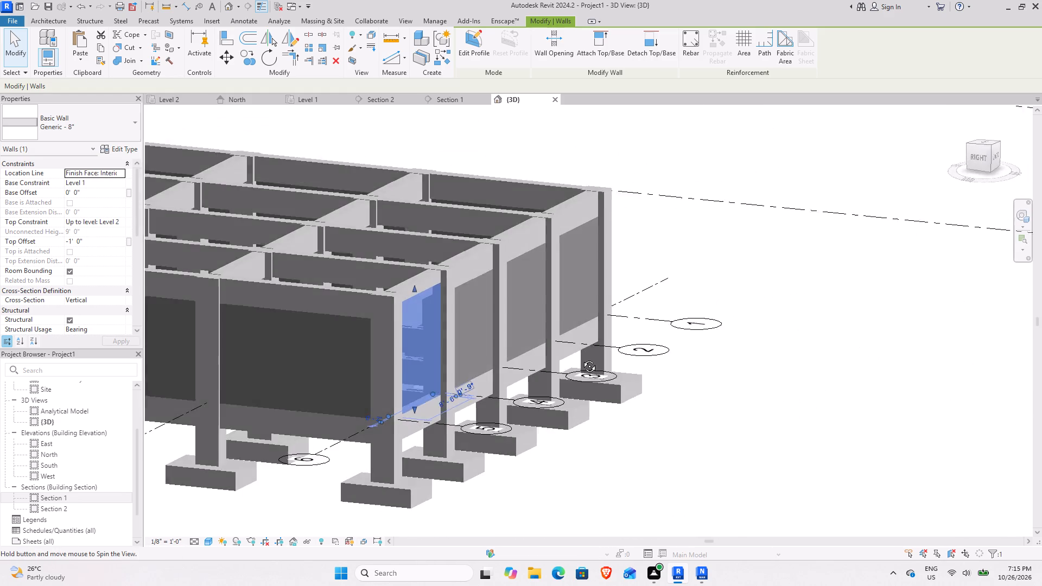
middle_click_drag(581, 358, 423, 340)
middle_click_drag(424, 340, 494, 347)
left_click(507, 275)
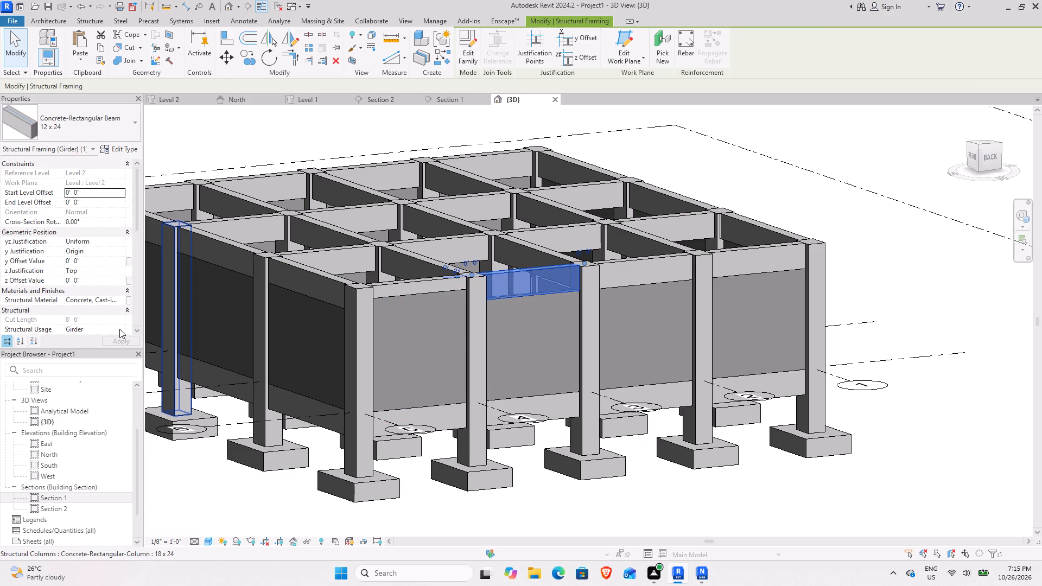
left_click(427, 295)
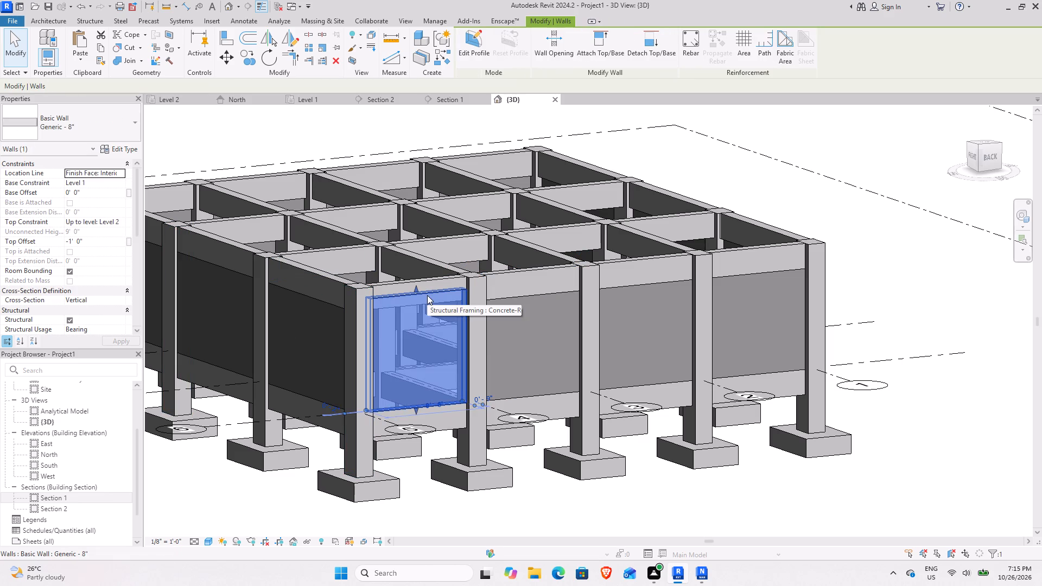
scroll(454, 329, "down", 3)
middle_click_drag(449, 329, 494, 392, "shift")
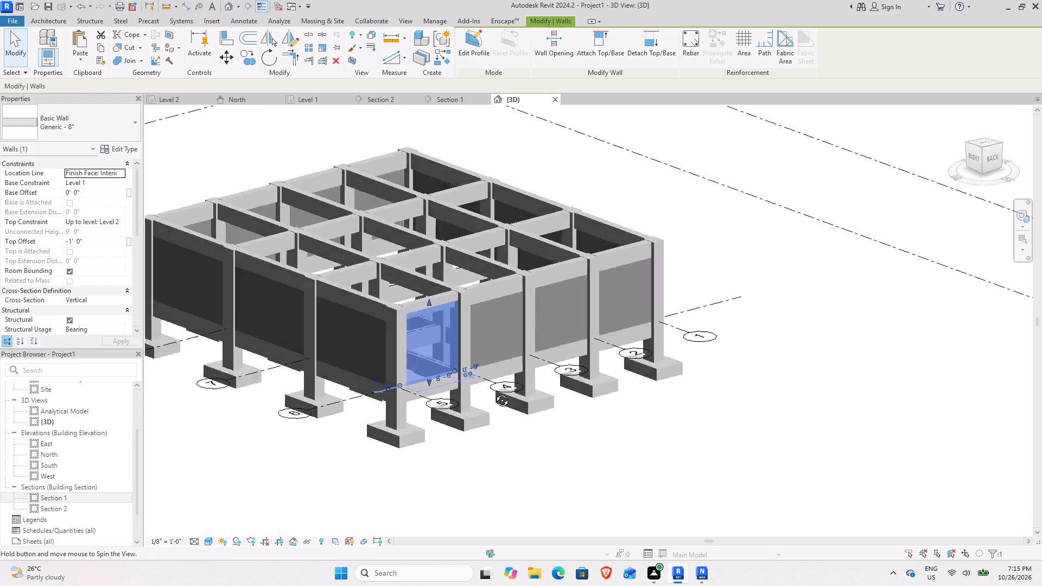
middle_click_drag(494, 392, 406, 360, "shift")
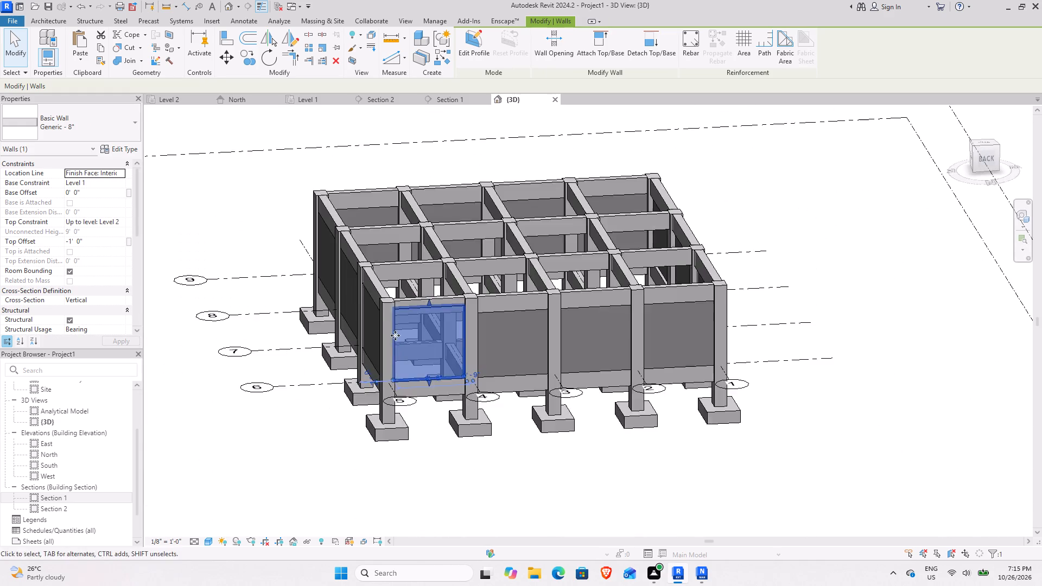
scroll(389, 314, "up", 4)
scroll(513, 360, "up", 4)
middle_click_drag(287, 387, 386, 254, "shift")
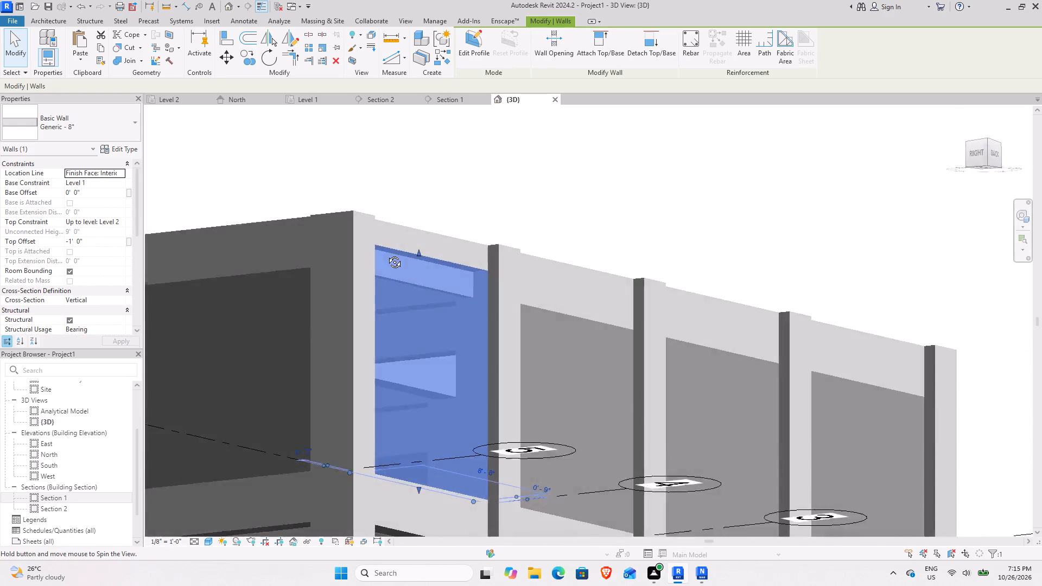
middle_click_drag(386, 254, 437, 273, "shift")
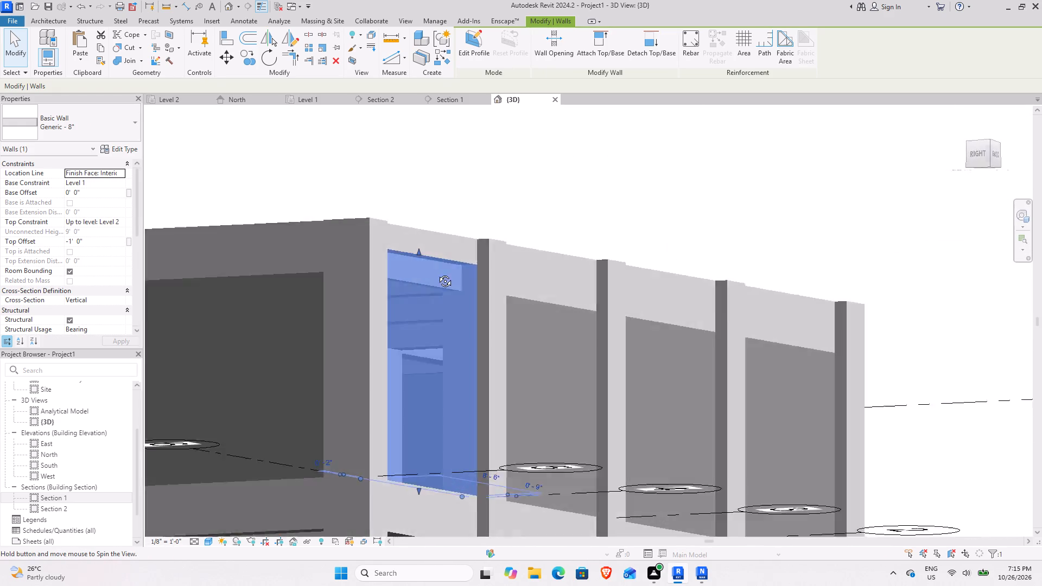
middle_click_drag(437, 273, 321, 370, "shift")
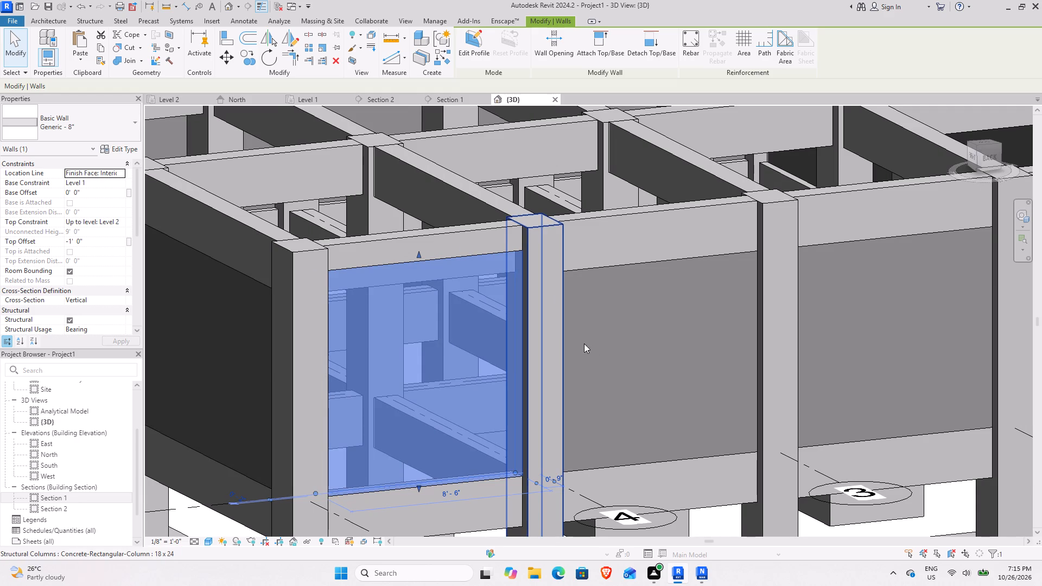
scroll(563, 300, "down", 3)
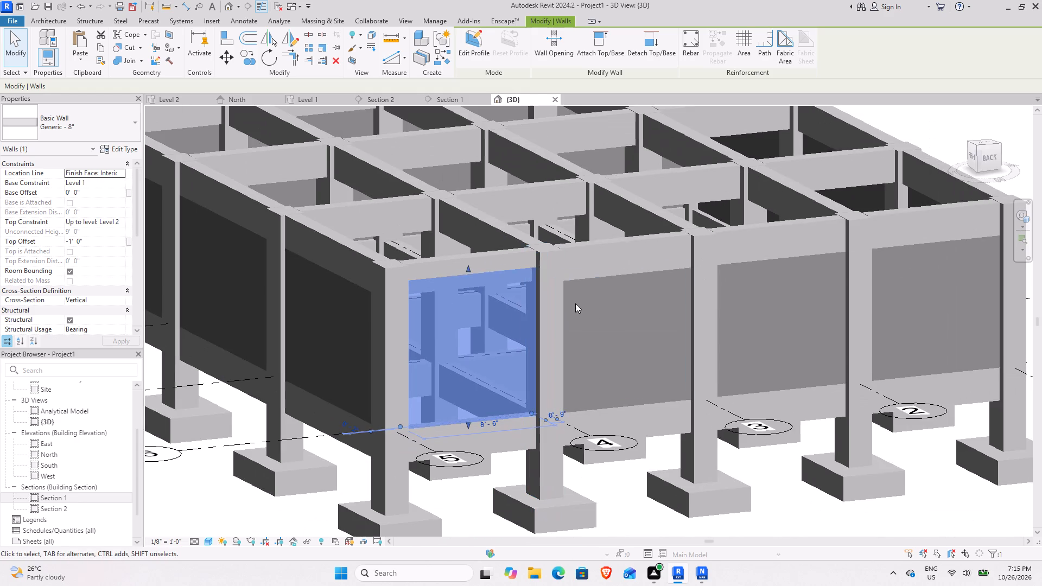
middle_click_drag(599, 384, 504, 283)
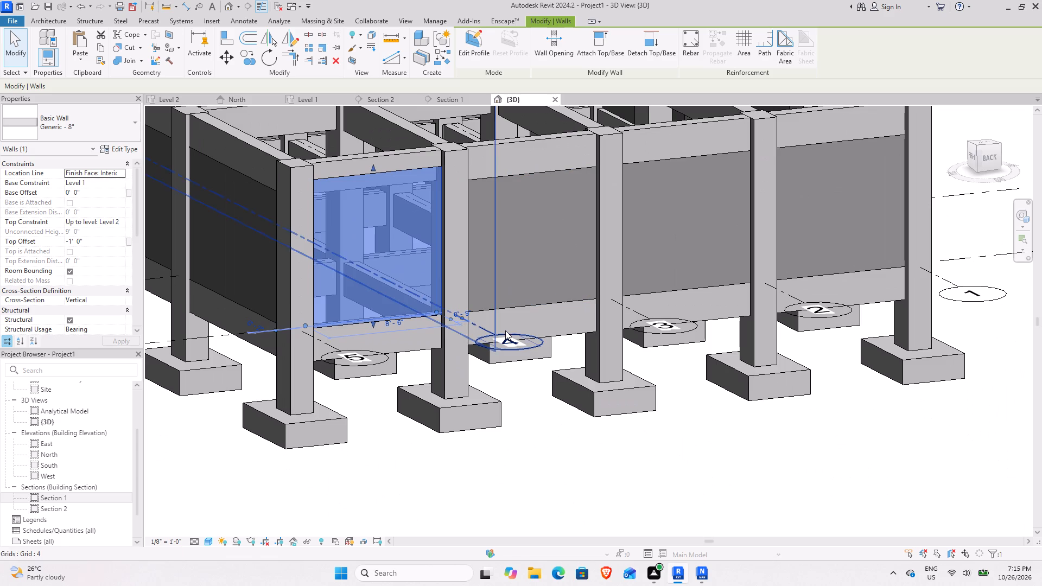
left_click(567, 458)
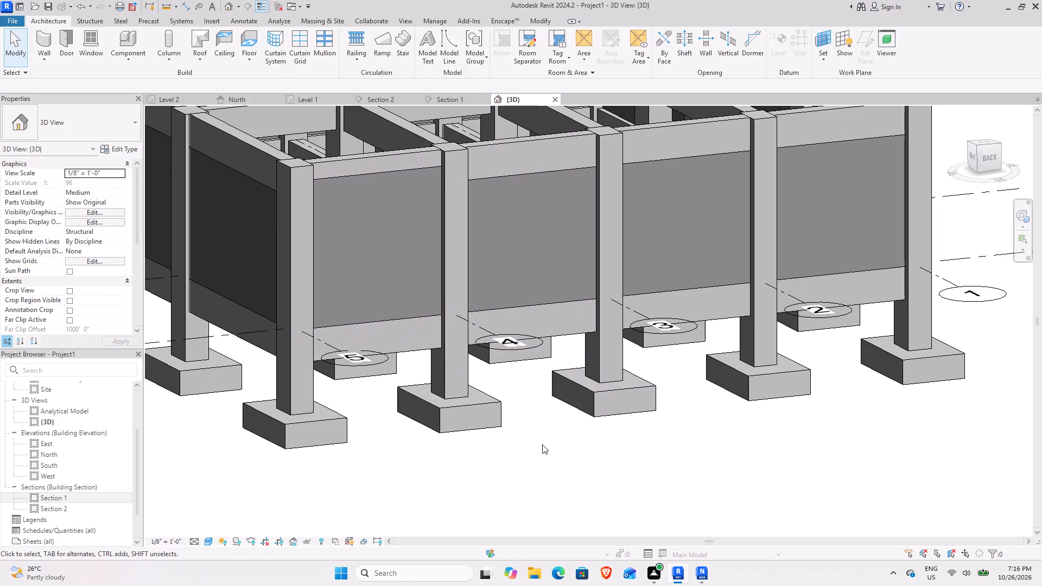
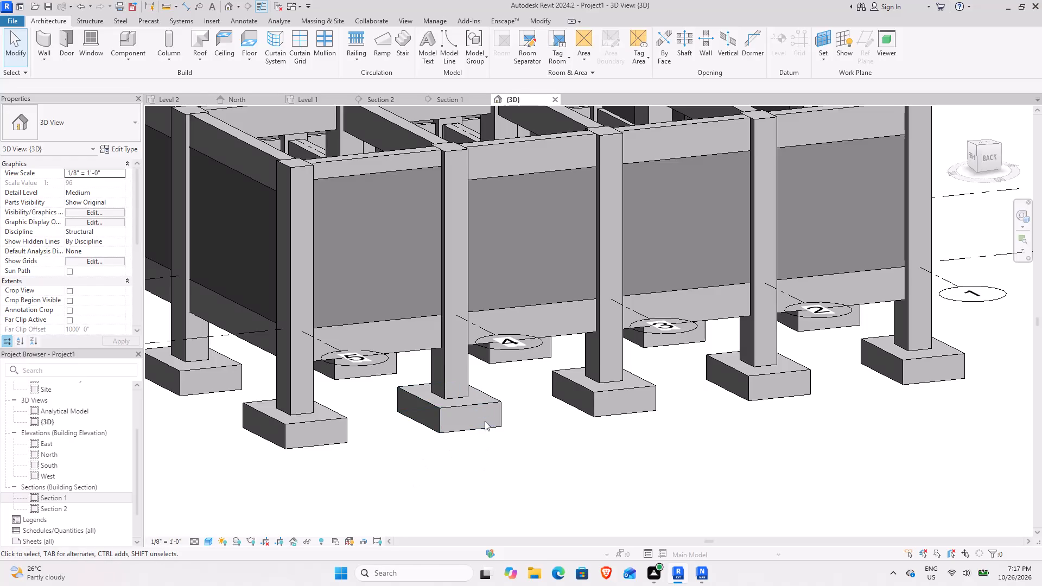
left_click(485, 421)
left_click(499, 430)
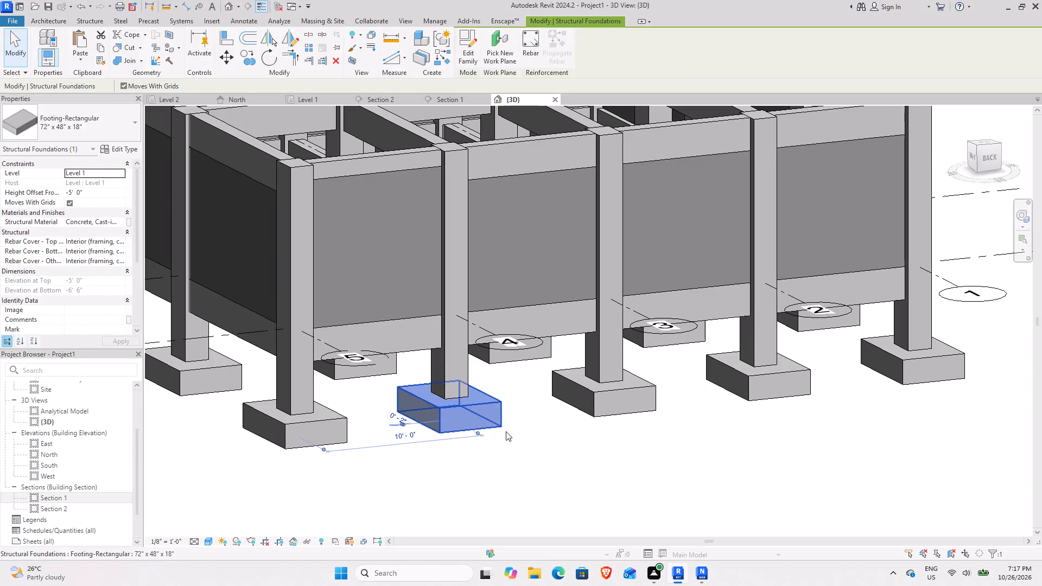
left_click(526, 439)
Turn off the Structural property of the Generic - 8" perimeter wall between grids 5 and 4 on the building's back side.
scroll(447, 262, "down", 4)
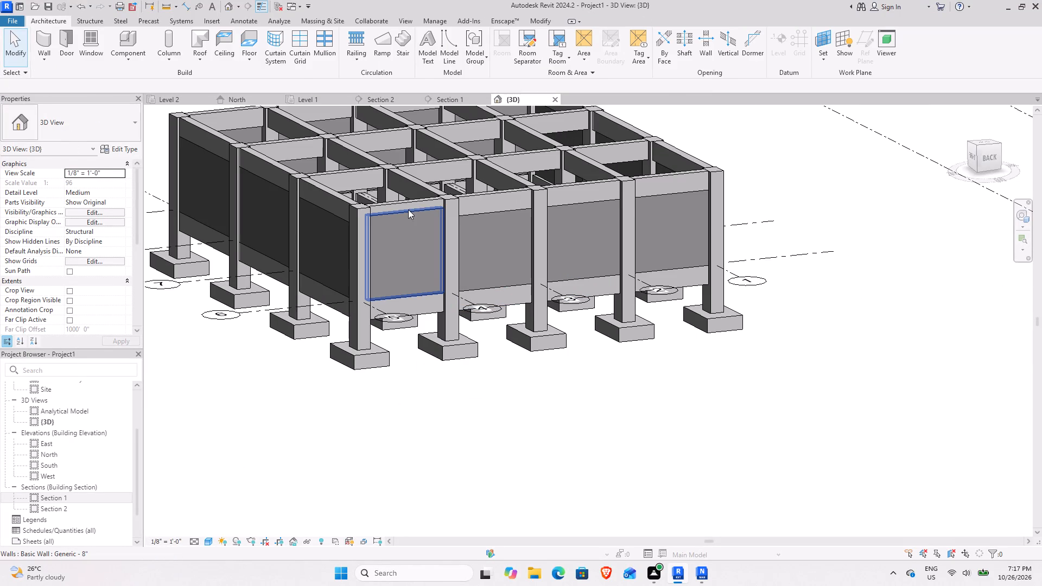
left_click(418, 215)
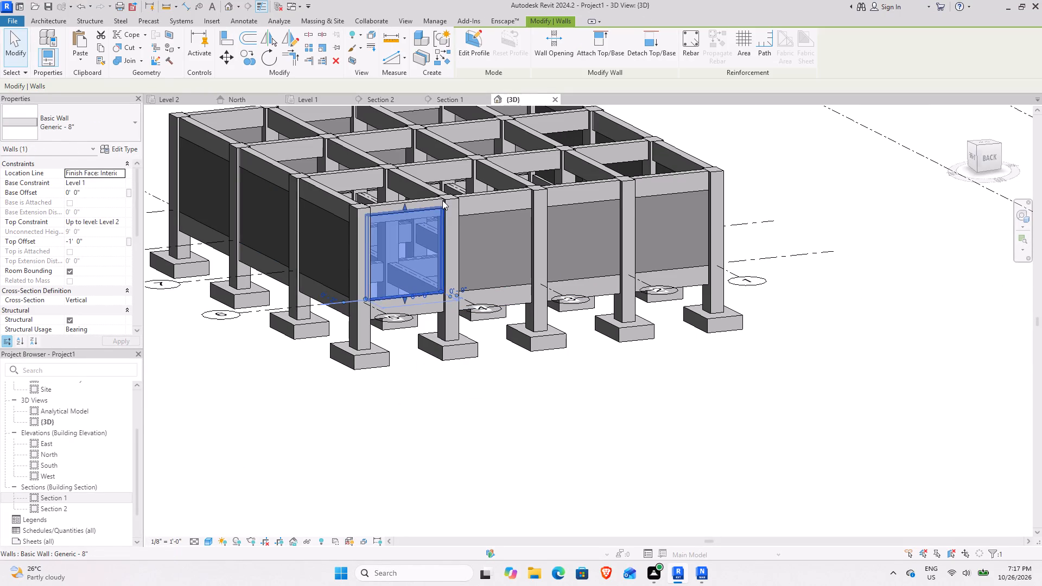
scroll(442, 200, "up", 8)
middle_click_drag(550, 283, 633, 264)
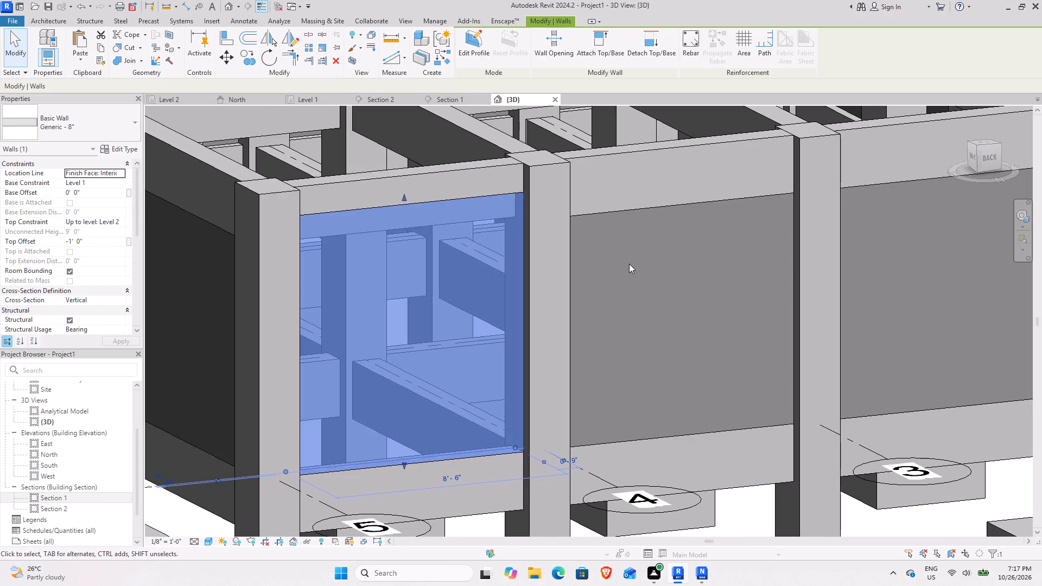
scroll(629, 264, "down", 4)
middle_click_drag(667, 270, 574, 244)
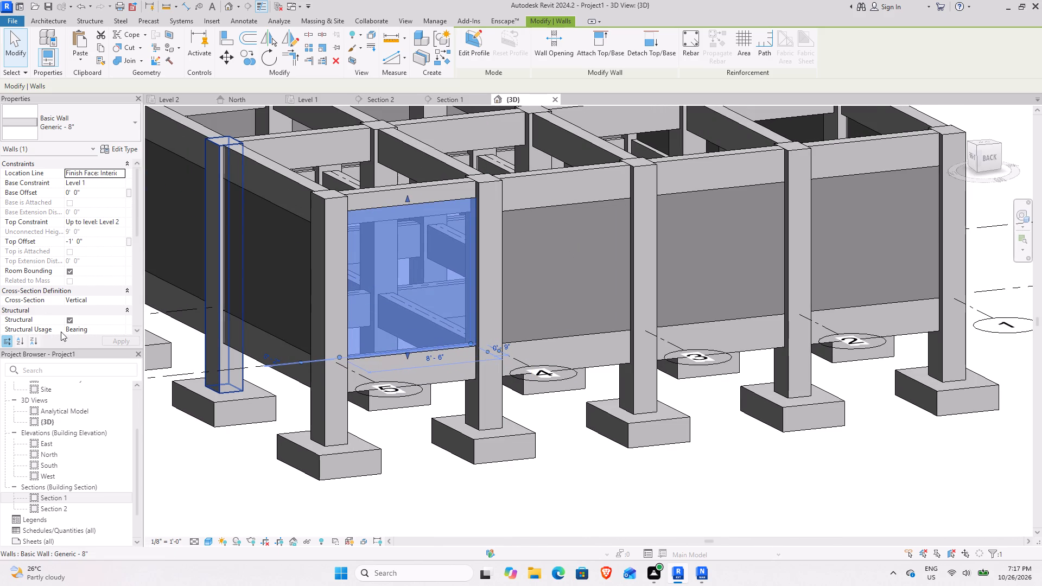
left_click(69, 320)
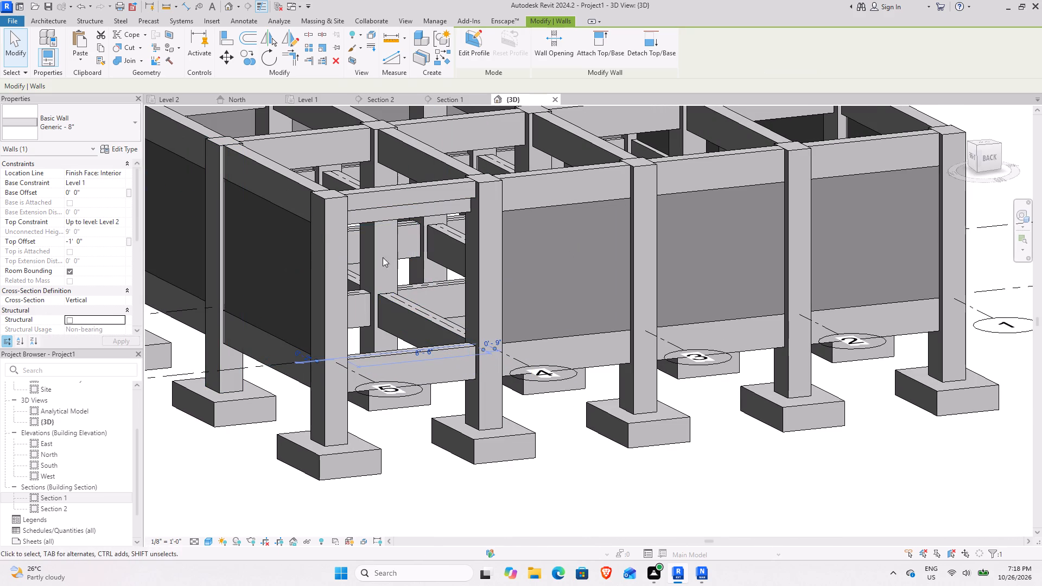
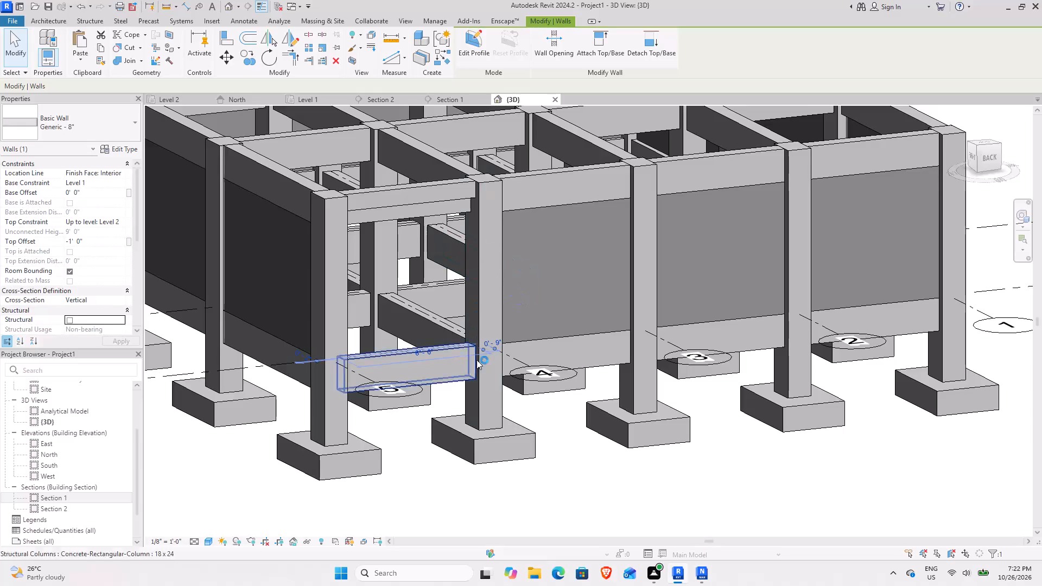
Examine the beams and columns around the wall bay between grids 5 and 4 on the building's back side.
scroll(485, 280, "down", 4)
middle_click_drag(459, 329, 486, 335)
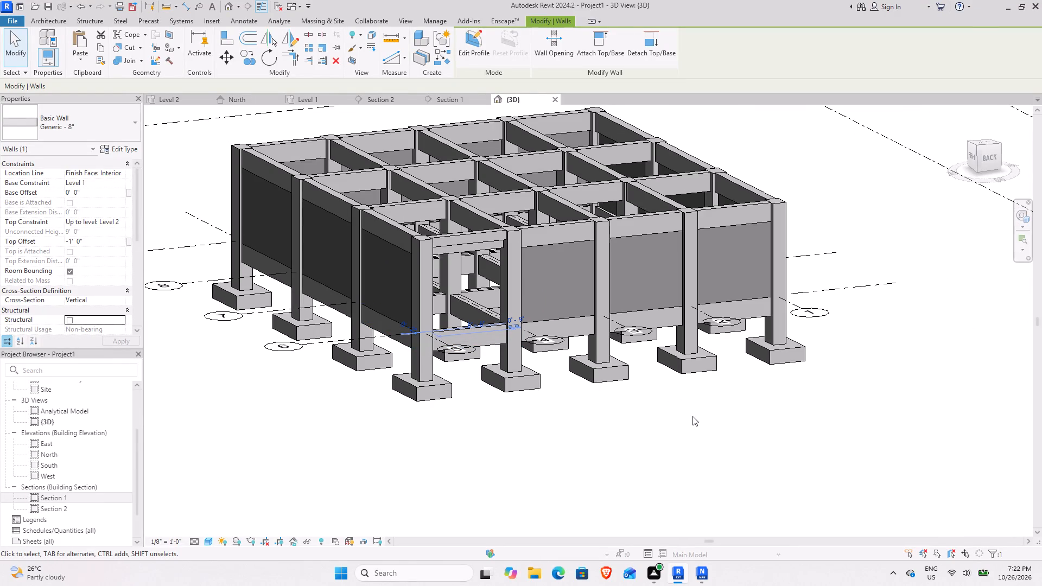
scroll(480, 227, "up", 4)
scroll(414, 196, "up", 4)
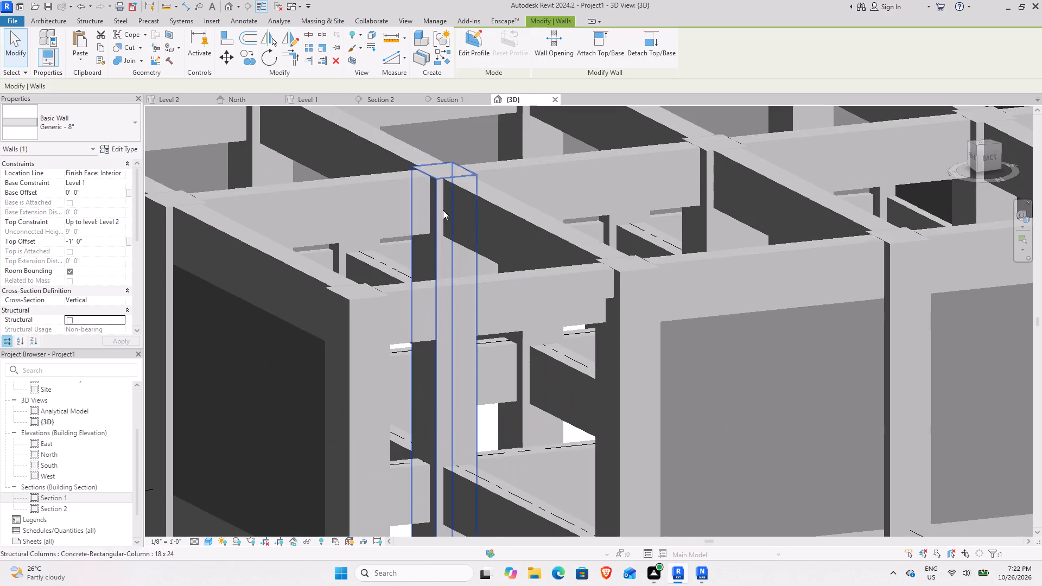
scroll(628, 400, "down", 4)
middle_click_drag(561, 394, 541, 329)
scroll(599, 273, "up", 4)
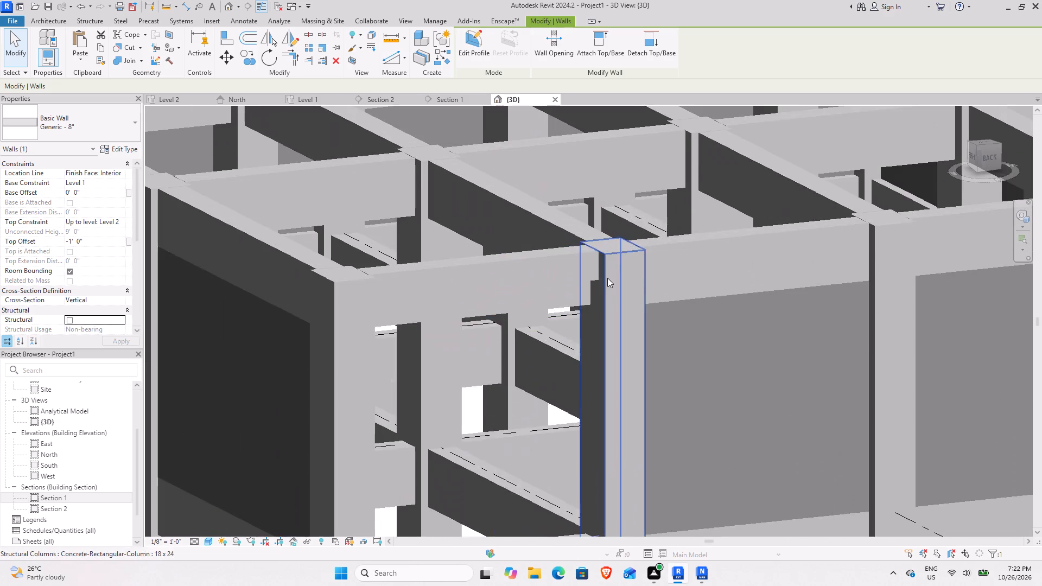
scroll(601, 354, "down", 2)
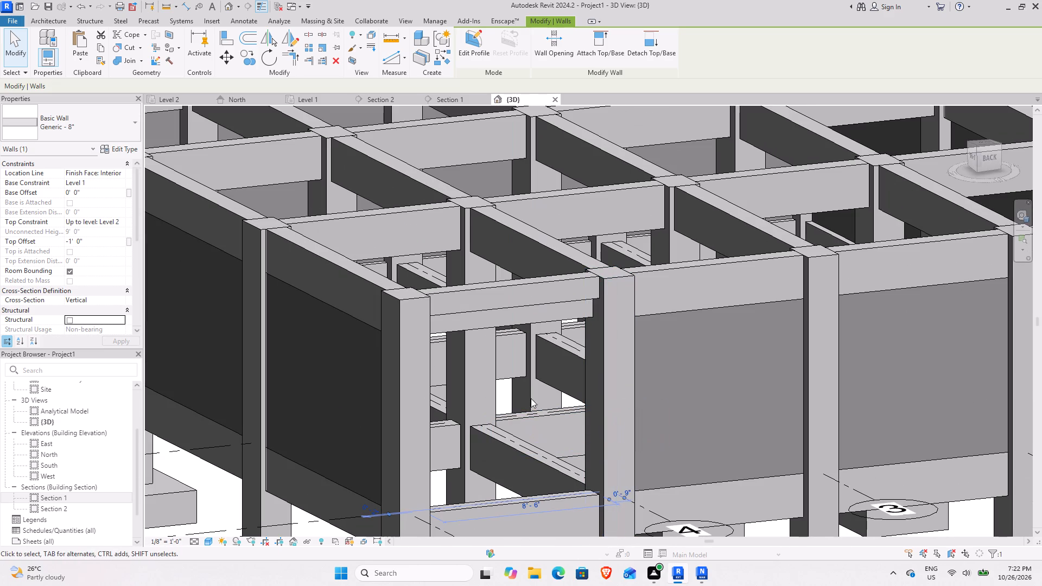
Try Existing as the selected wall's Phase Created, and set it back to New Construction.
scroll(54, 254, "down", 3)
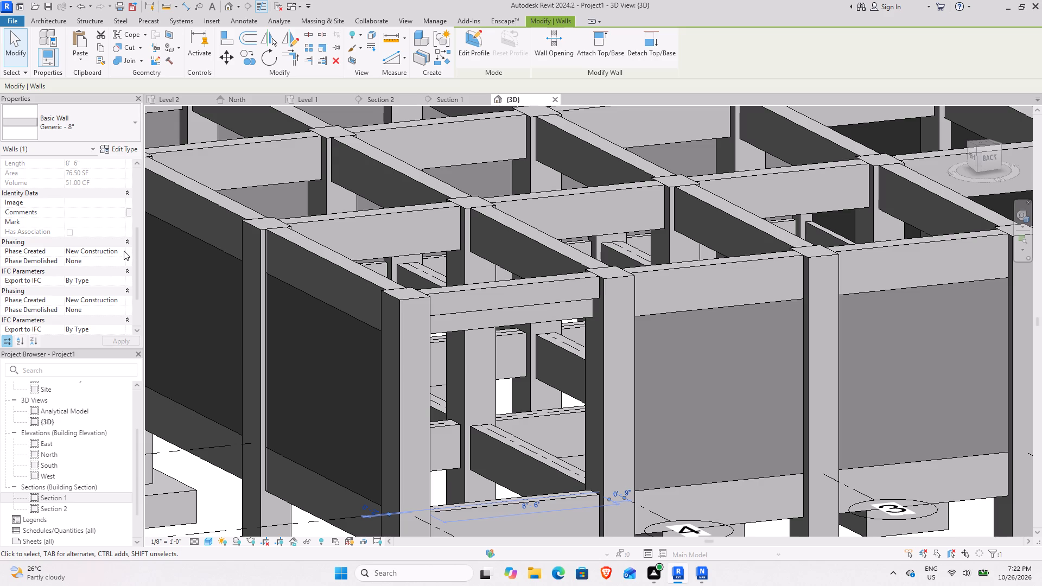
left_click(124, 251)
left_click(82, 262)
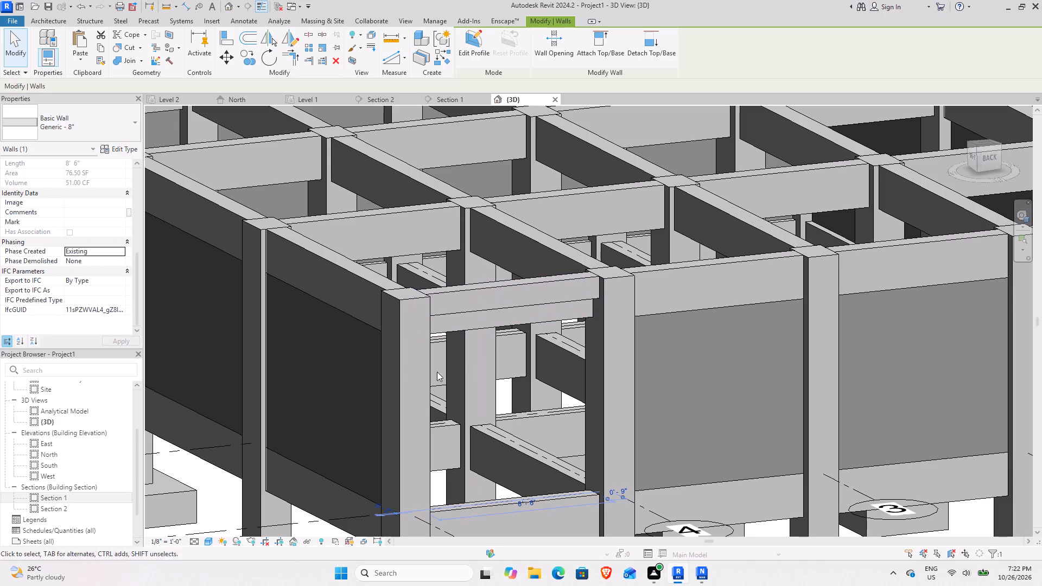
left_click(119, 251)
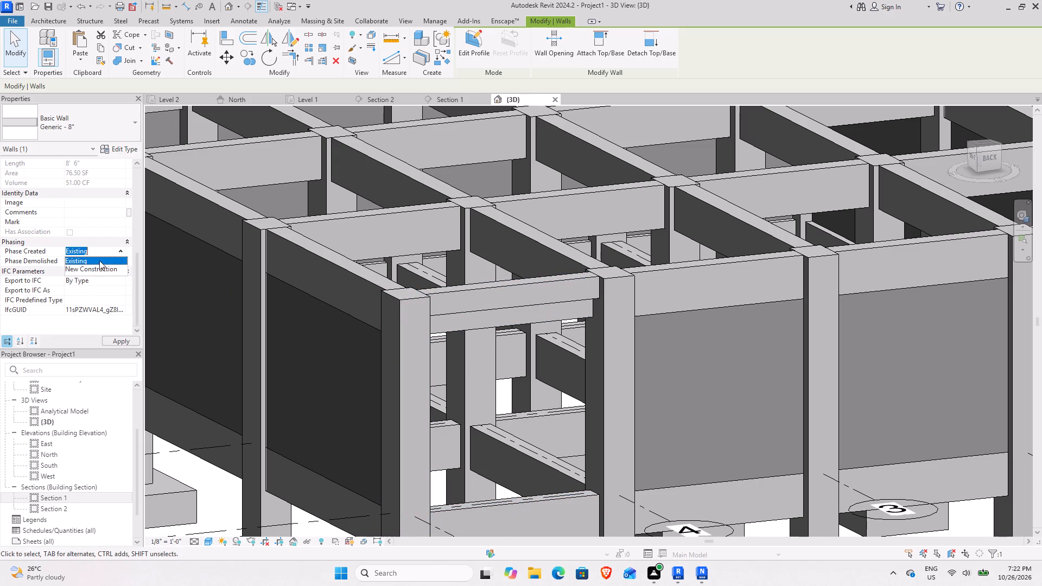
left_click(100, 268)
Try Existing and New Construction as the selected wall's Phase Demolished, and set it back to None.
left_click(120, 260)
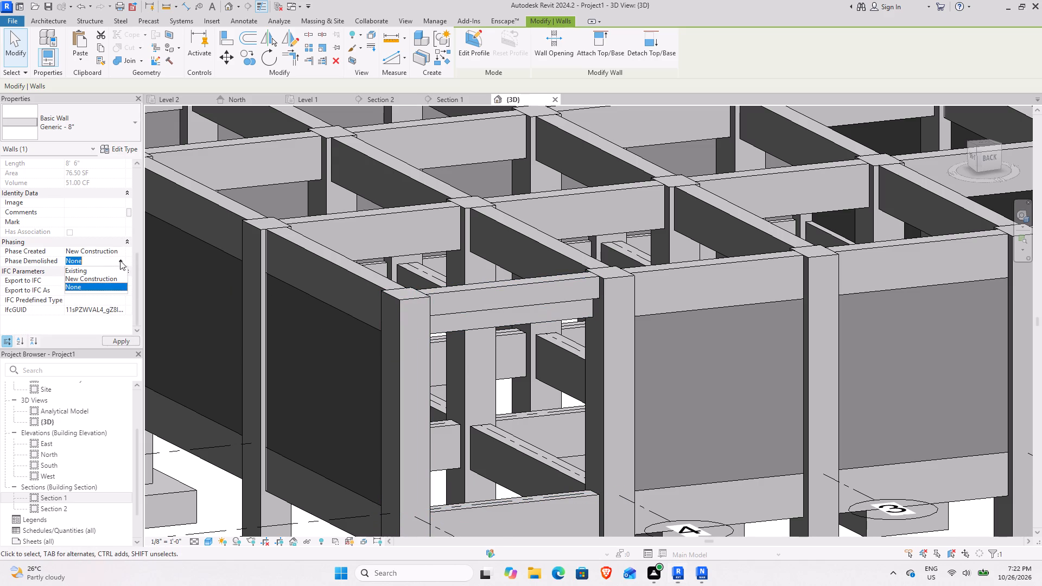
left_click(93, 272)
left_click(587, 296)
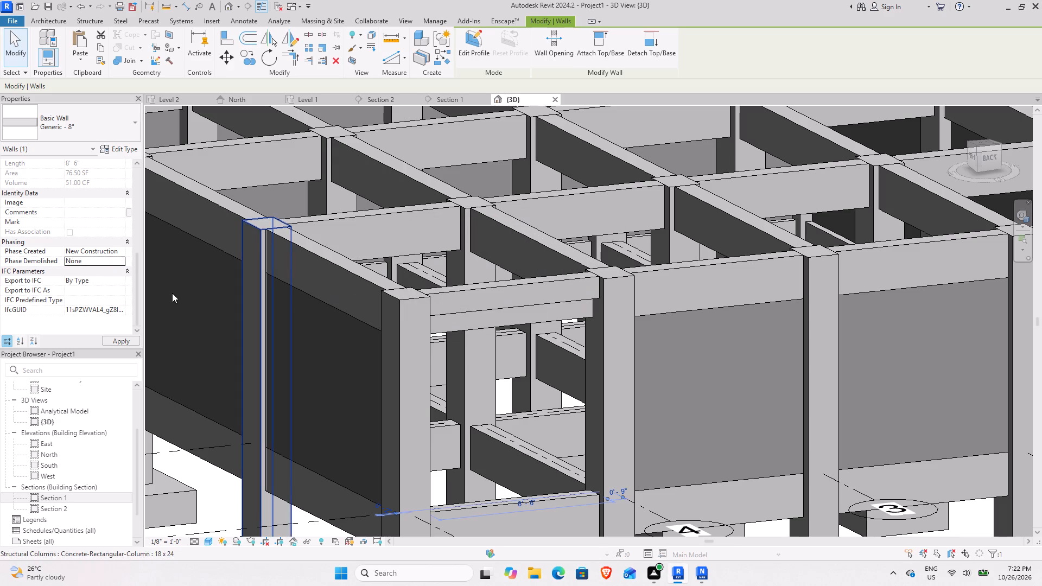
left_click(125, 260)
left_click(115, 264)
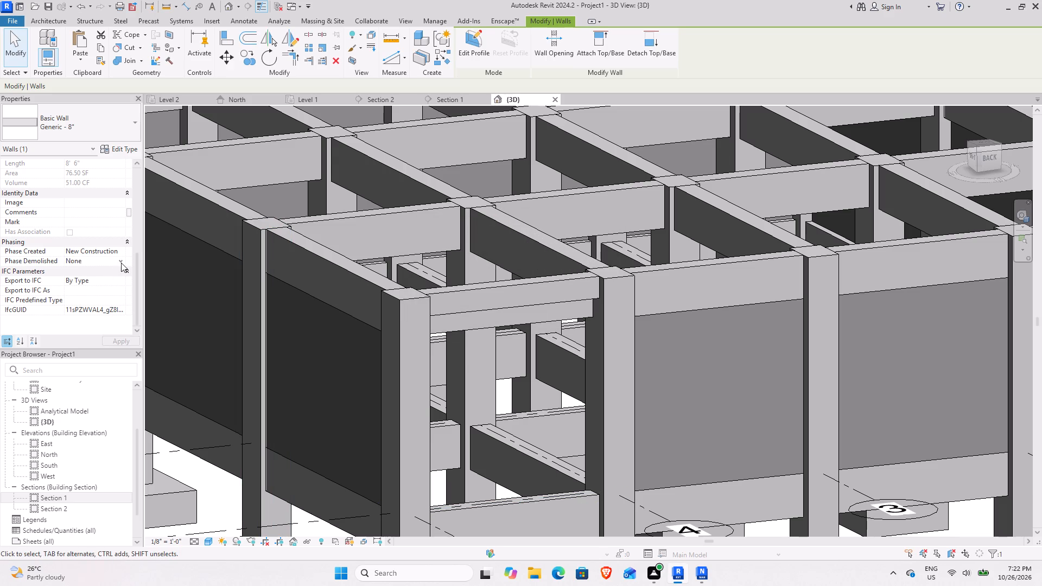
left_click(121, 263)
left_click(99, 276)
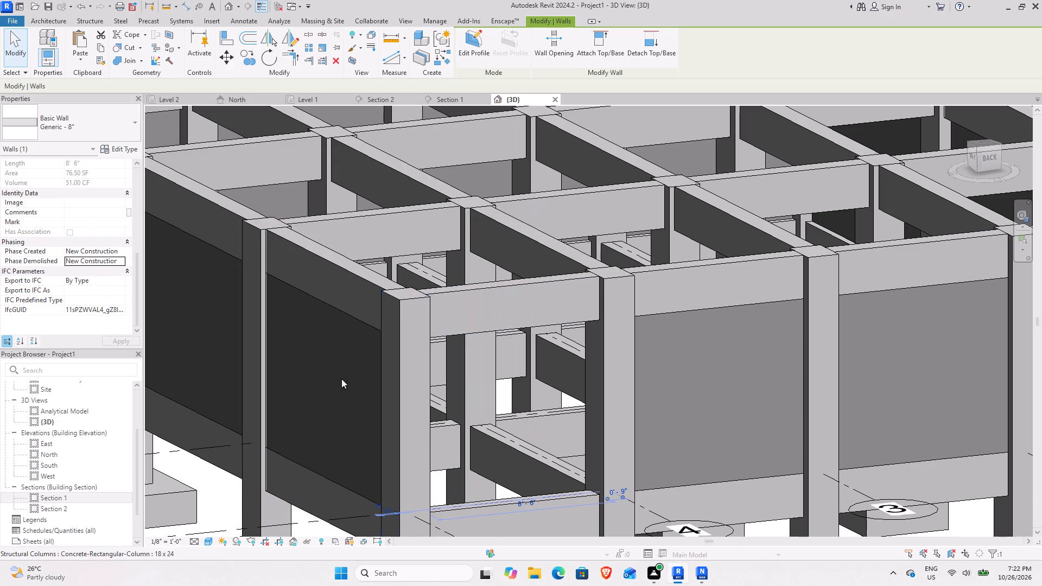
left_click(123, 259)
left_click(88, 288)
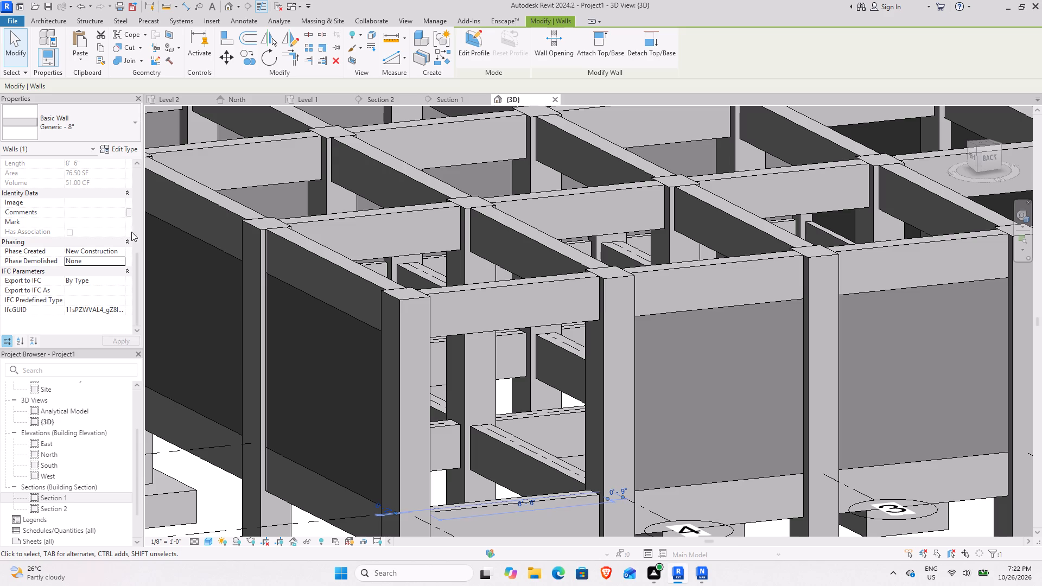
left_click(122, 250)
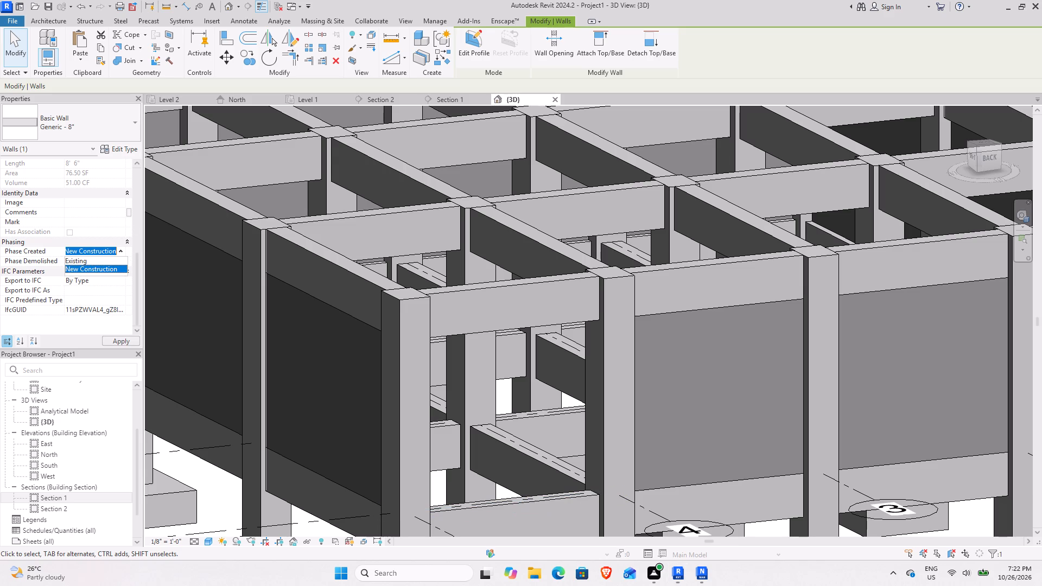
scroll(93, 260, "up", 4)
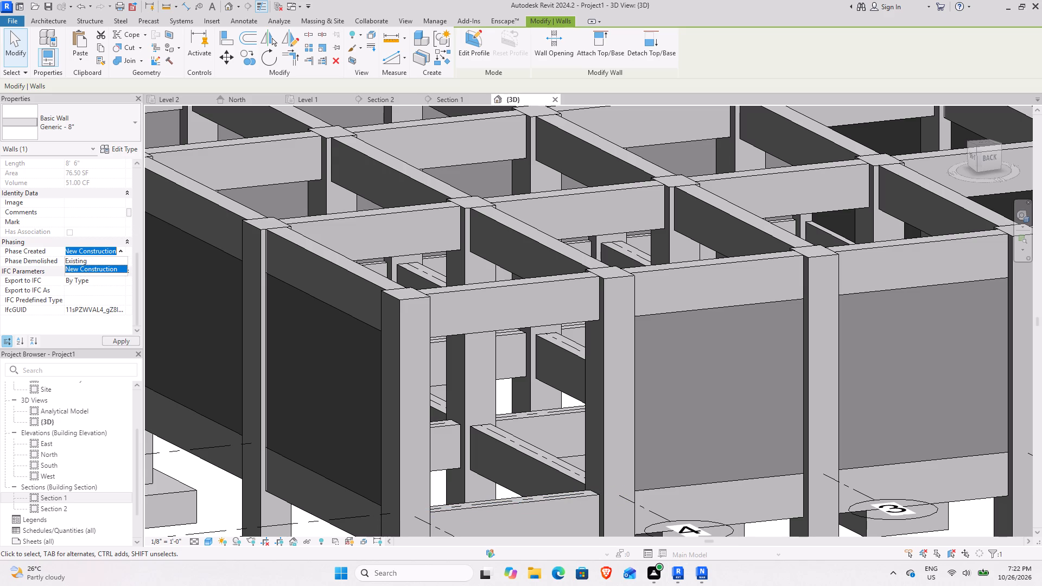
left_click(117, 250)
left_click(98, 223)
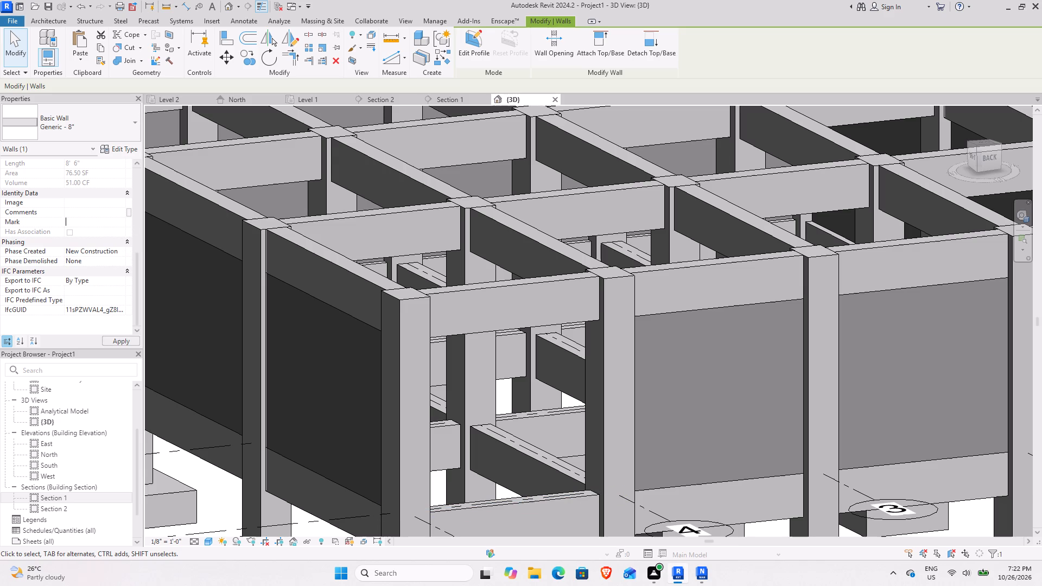
Turn on the Structural property of the Generic - 8" wall between grids 5 and 4.
scroll(104, 188, "up", 3)
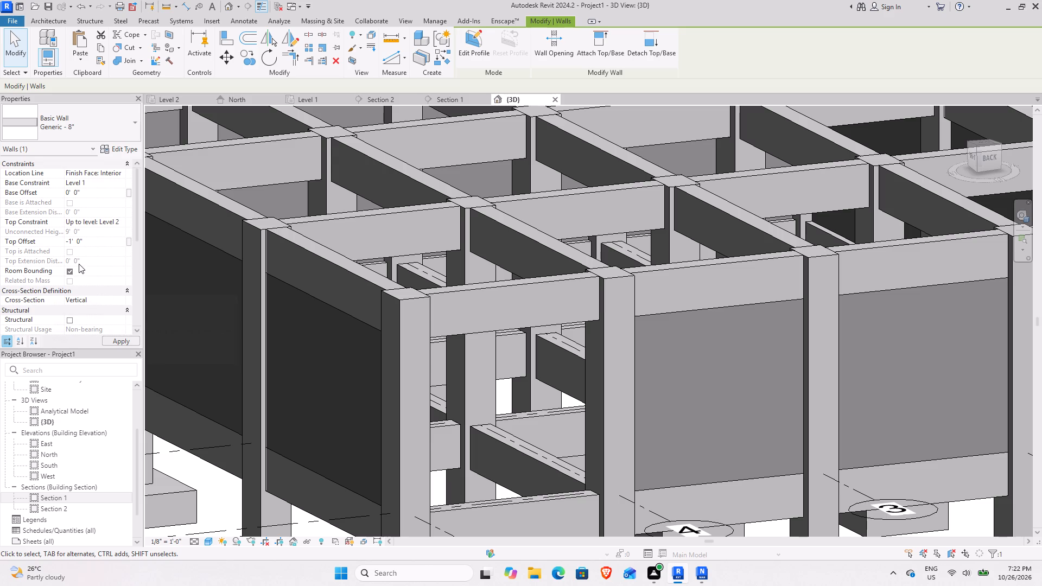
scroll(79, 264, "up", 4)
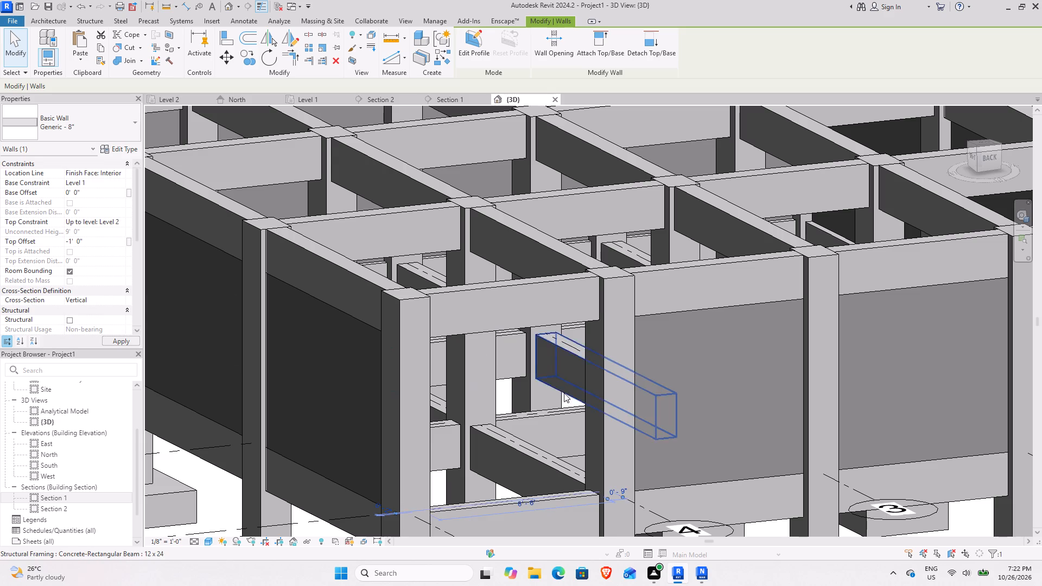
scroll(563, 393, "down", 5)
middle_click_drag(551, 374, 524, 273)
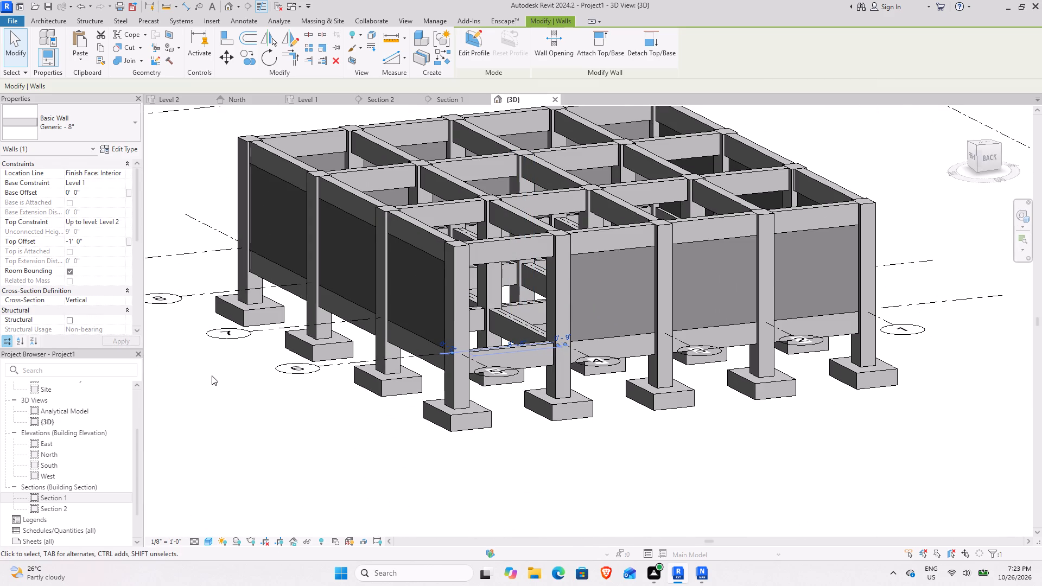
scroll(75, 262, "down", 7)
scroll(78, 264, "up", 5)
left_click(70, 322)
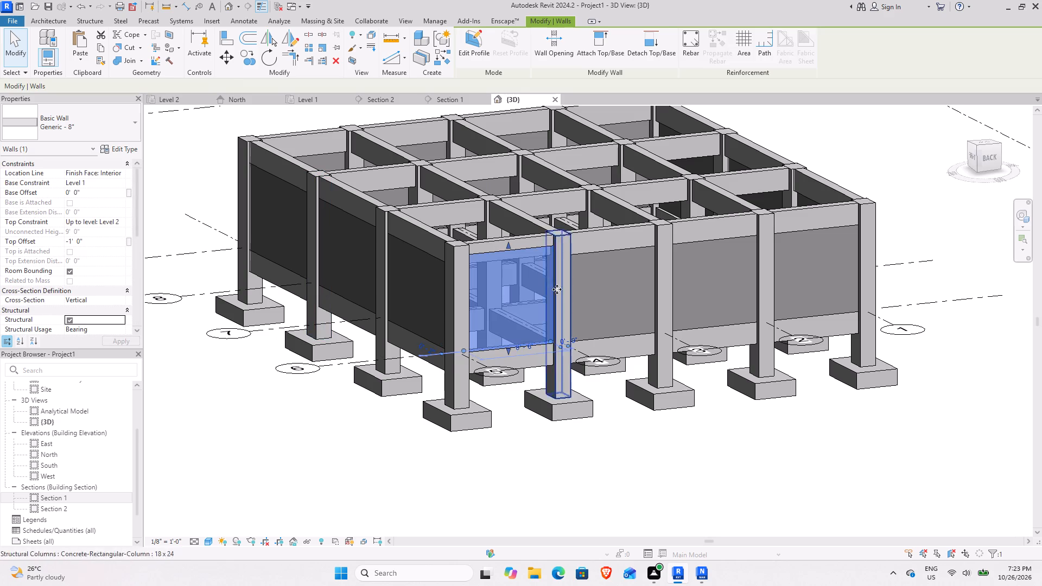
Inspect the wall, the Level 2 girder above it and the grid 4 column where they meet, selecting each element.
scroll(554, 283, "up", 4)
scroll(422, 216, "up", 4)
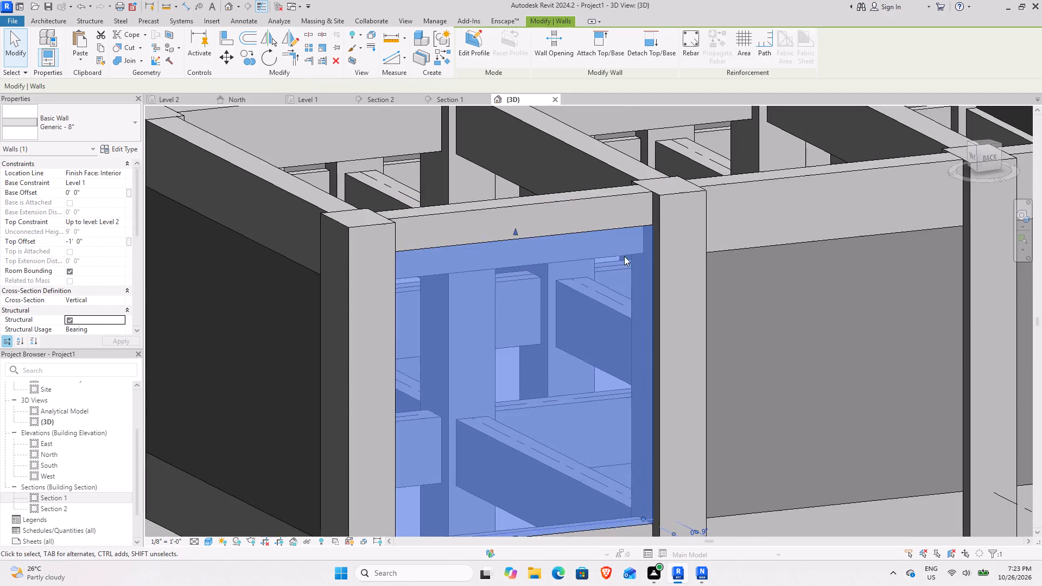
middle_click_drag(608, 252, 443, 275)
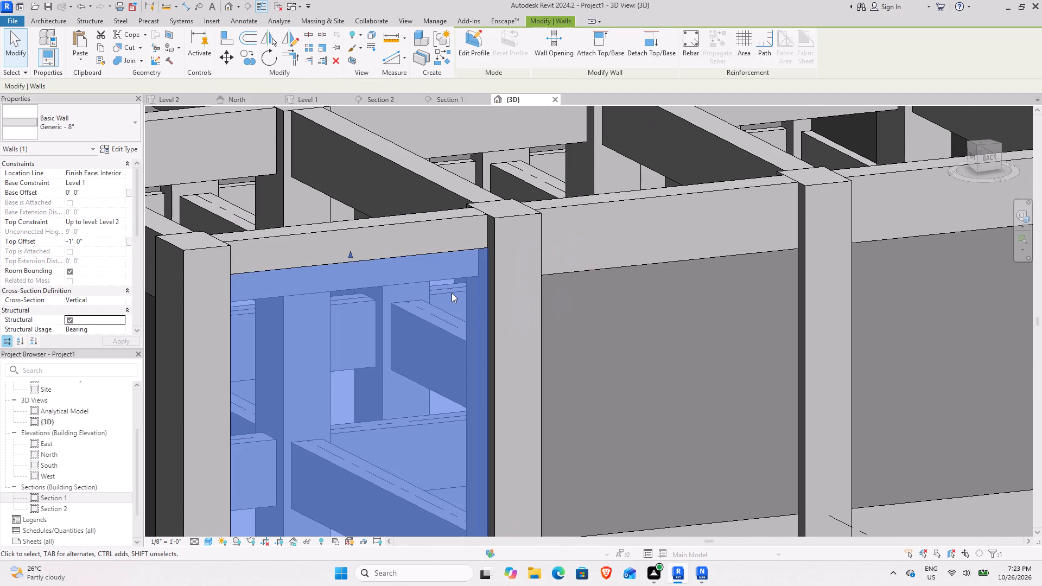
left_click(645, 326)
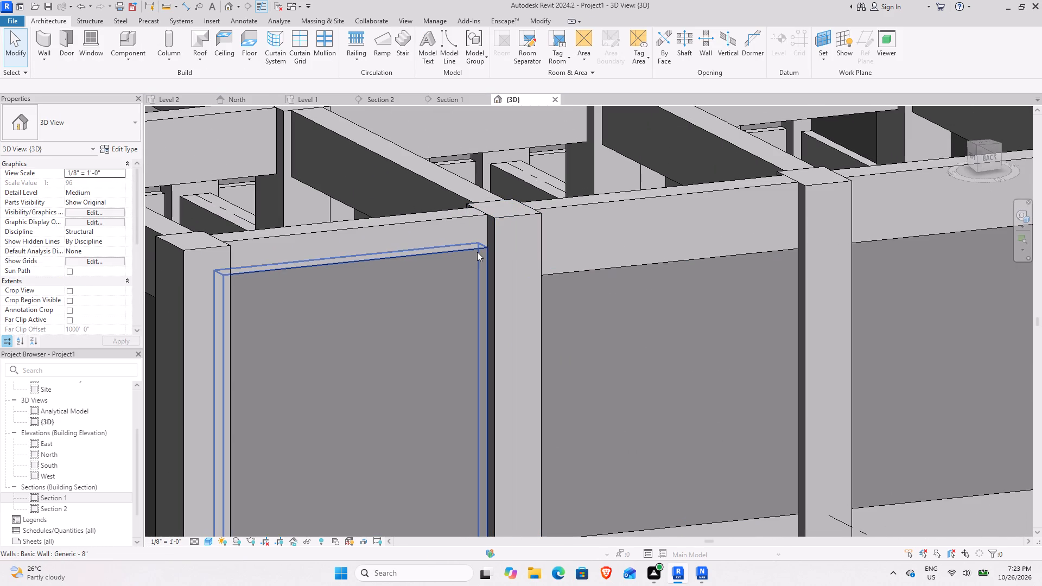
left_click(475, 252)
left_click(460, 215)
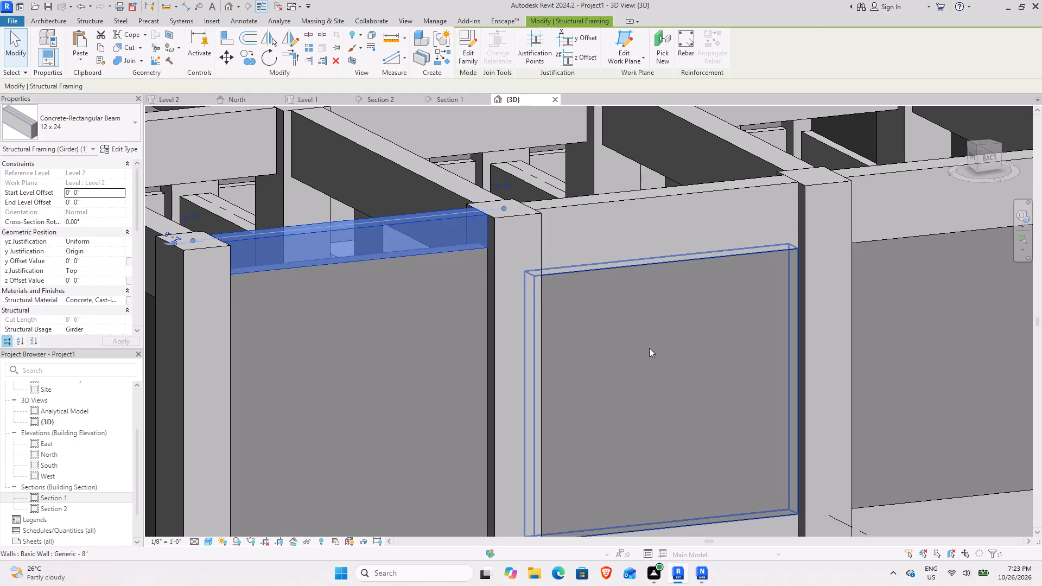
left_click(441, 254)
left_click(629, 329)
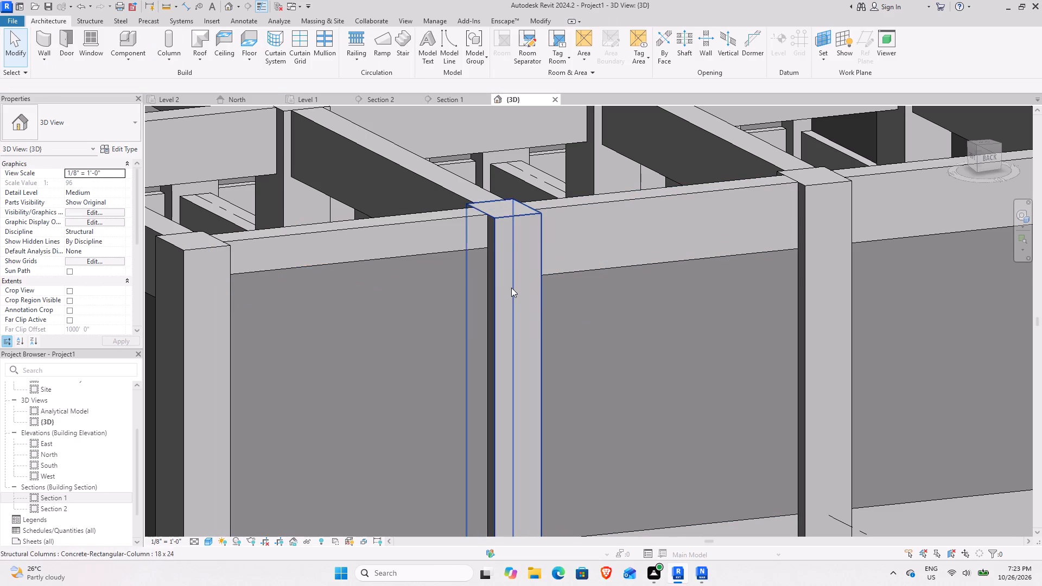
left_click(456, 246)
left_click(627, 321)
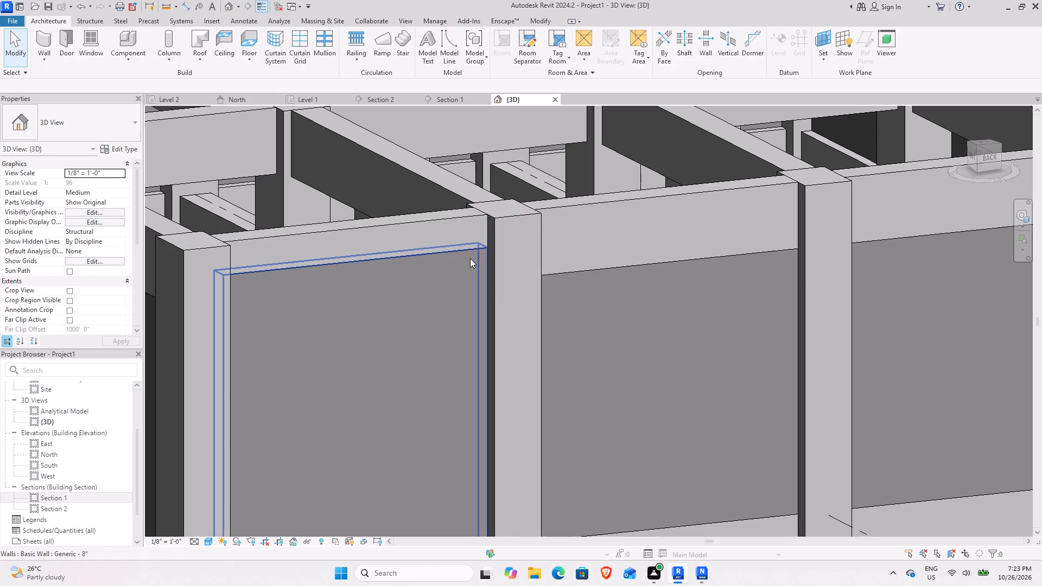
left_click(468, 255)
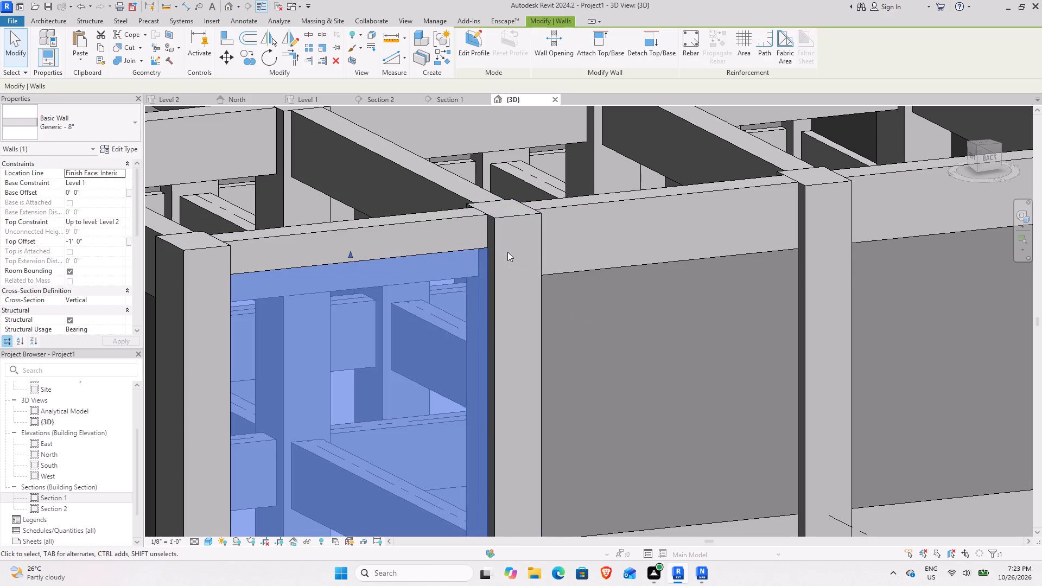
left_click(689, 351)
left_click(517, 212)
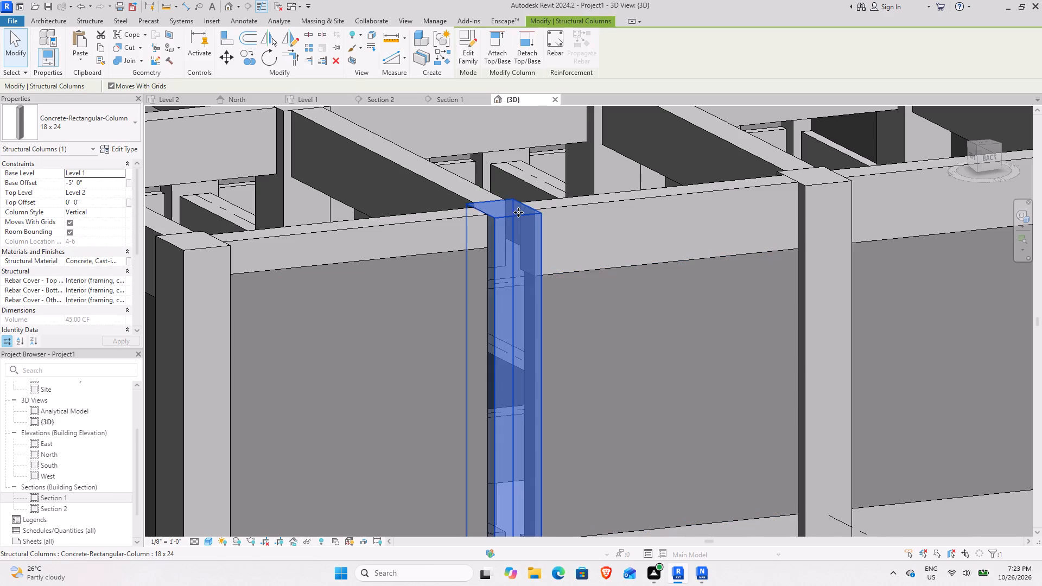
scroll(518, 215, "down", 4)
left_click(631, 316)
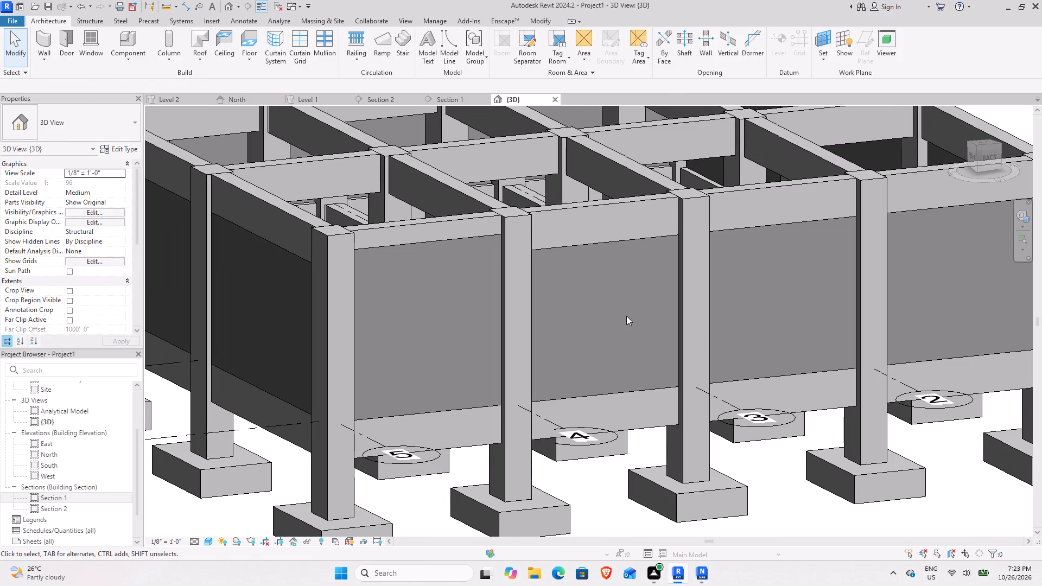
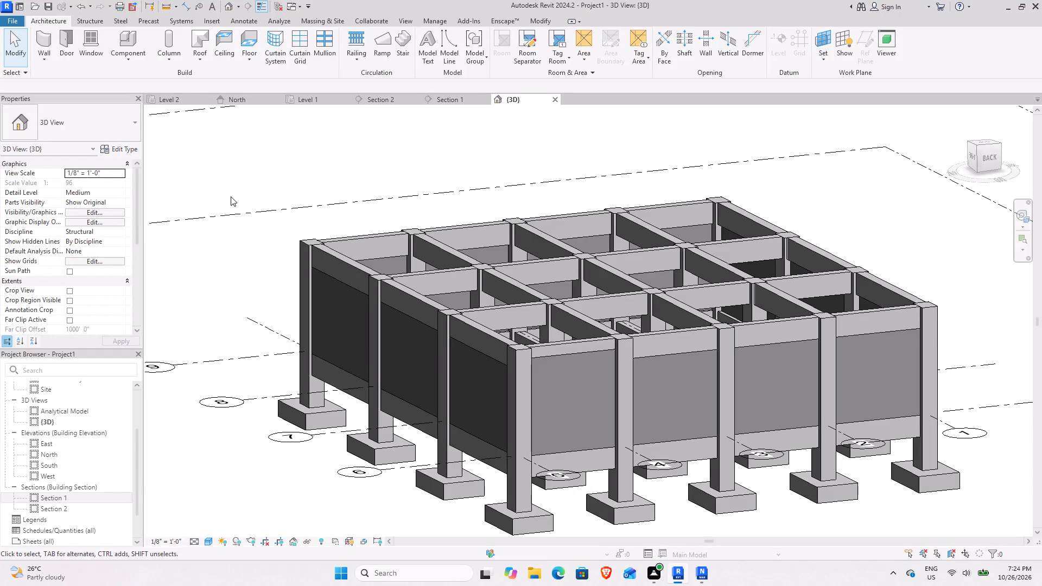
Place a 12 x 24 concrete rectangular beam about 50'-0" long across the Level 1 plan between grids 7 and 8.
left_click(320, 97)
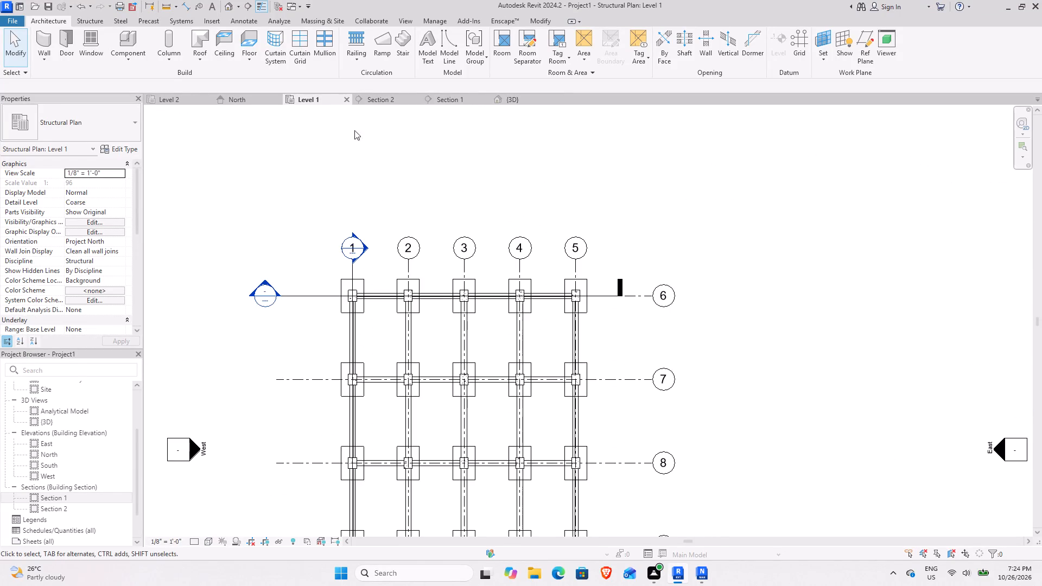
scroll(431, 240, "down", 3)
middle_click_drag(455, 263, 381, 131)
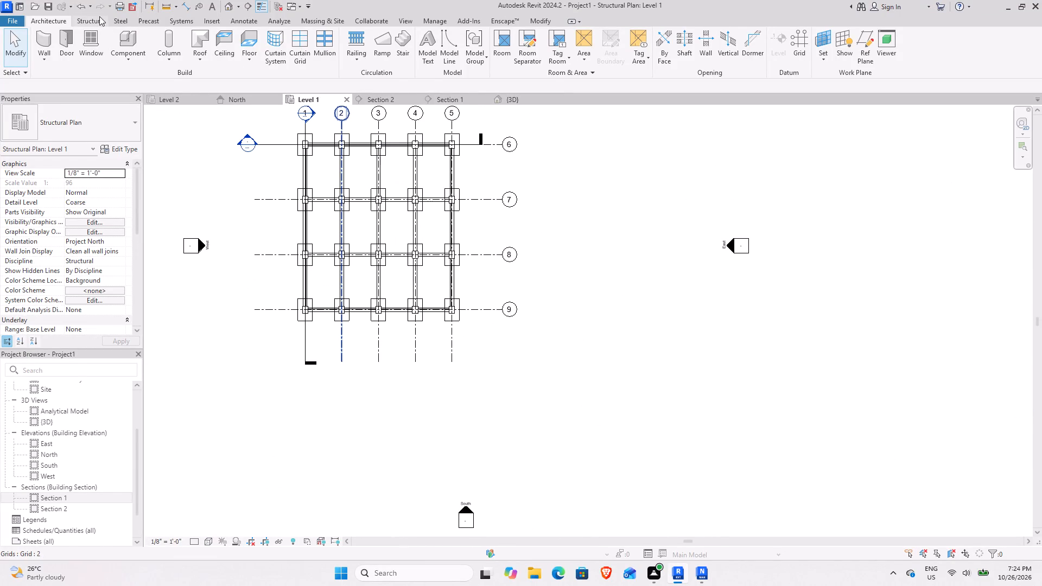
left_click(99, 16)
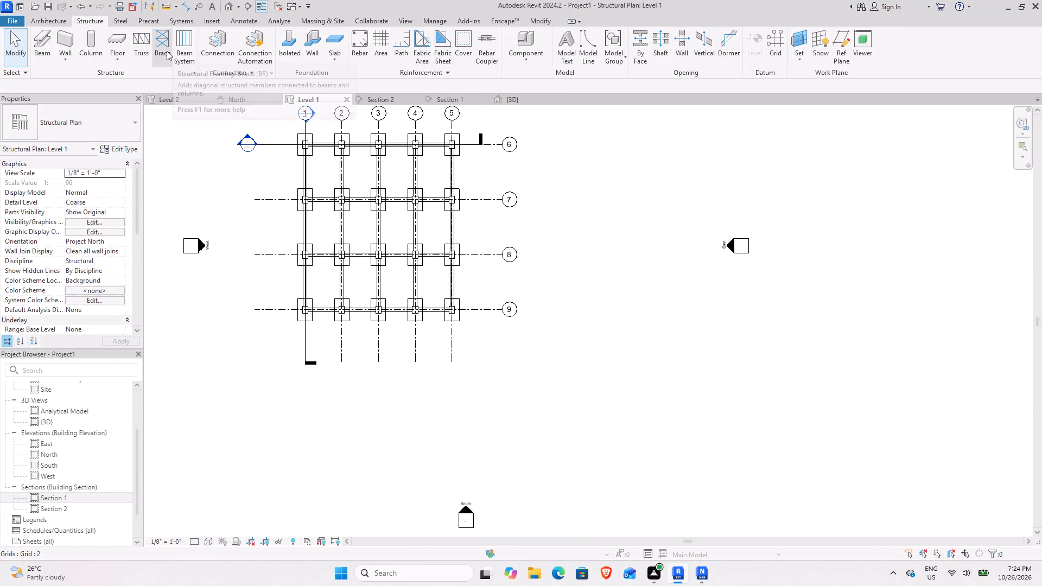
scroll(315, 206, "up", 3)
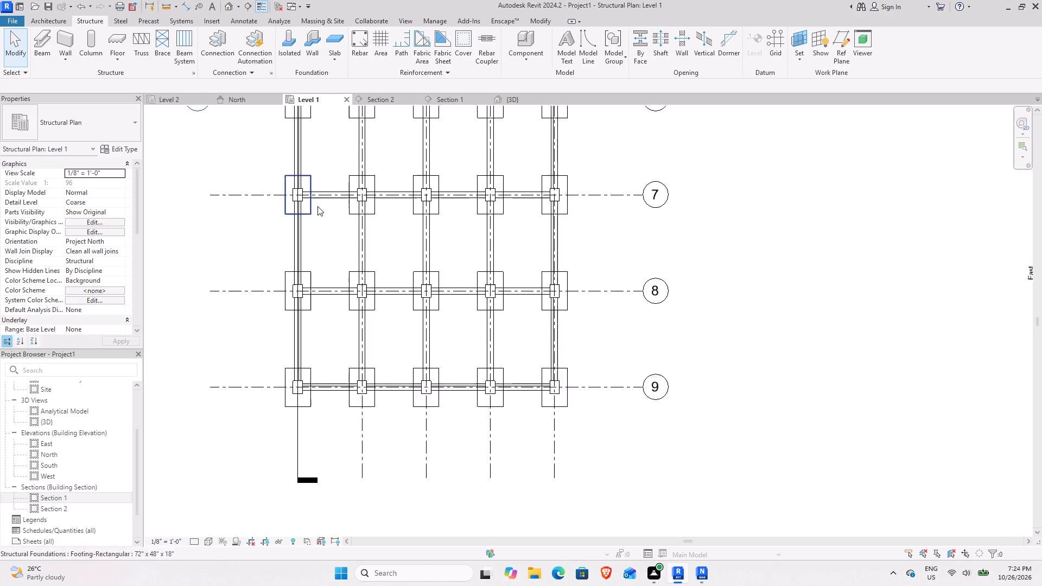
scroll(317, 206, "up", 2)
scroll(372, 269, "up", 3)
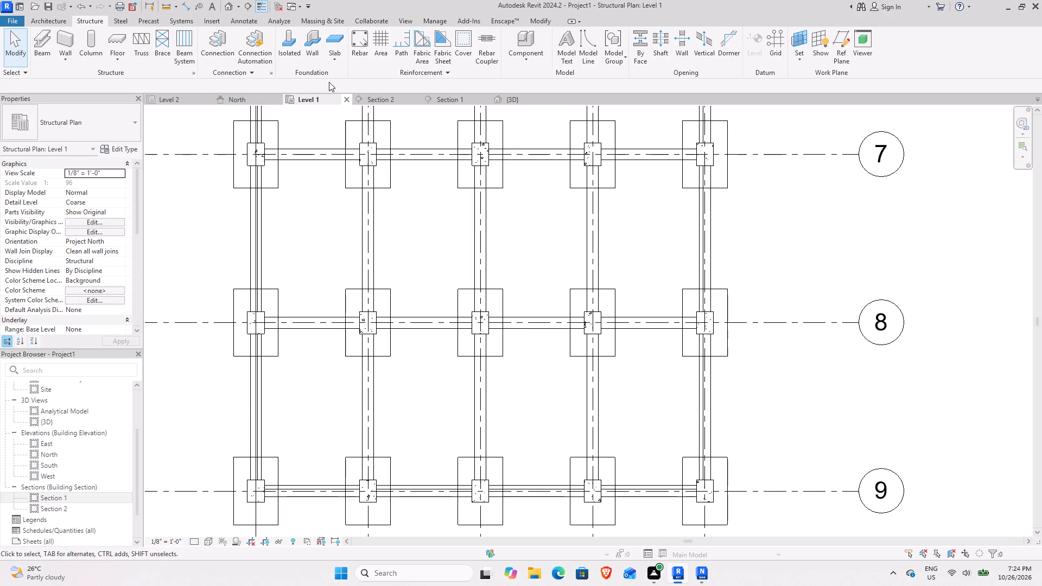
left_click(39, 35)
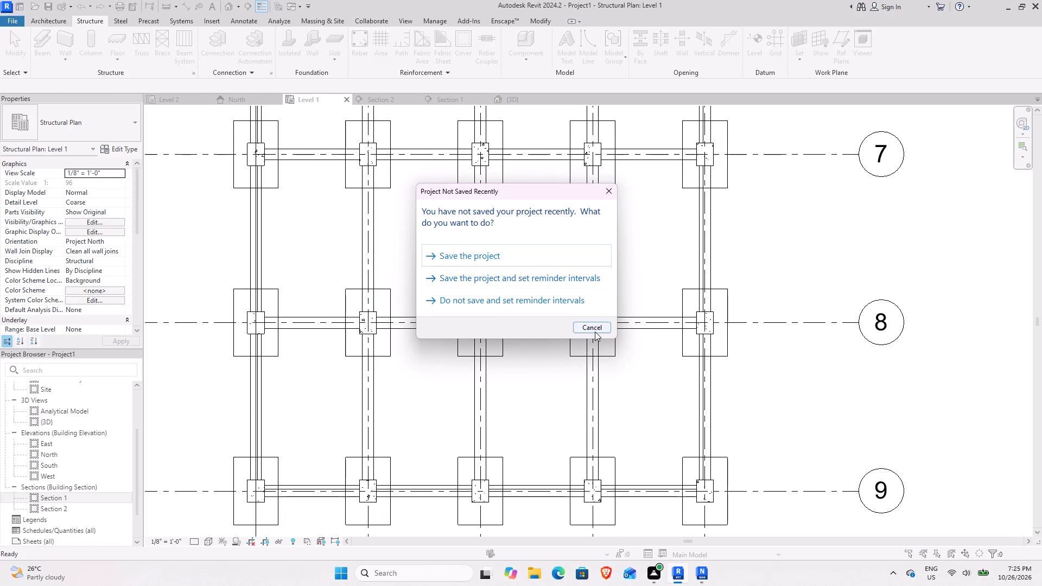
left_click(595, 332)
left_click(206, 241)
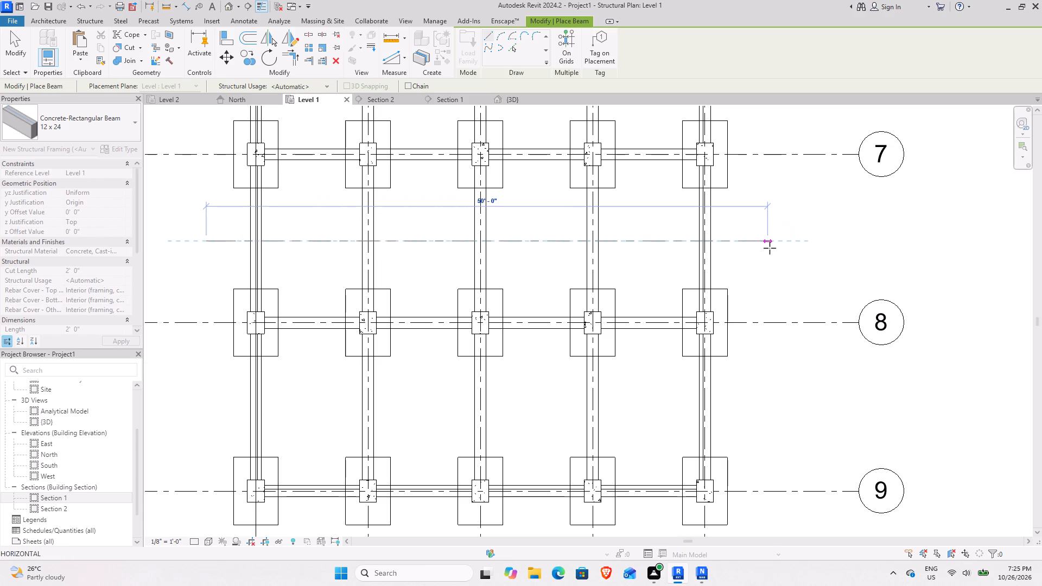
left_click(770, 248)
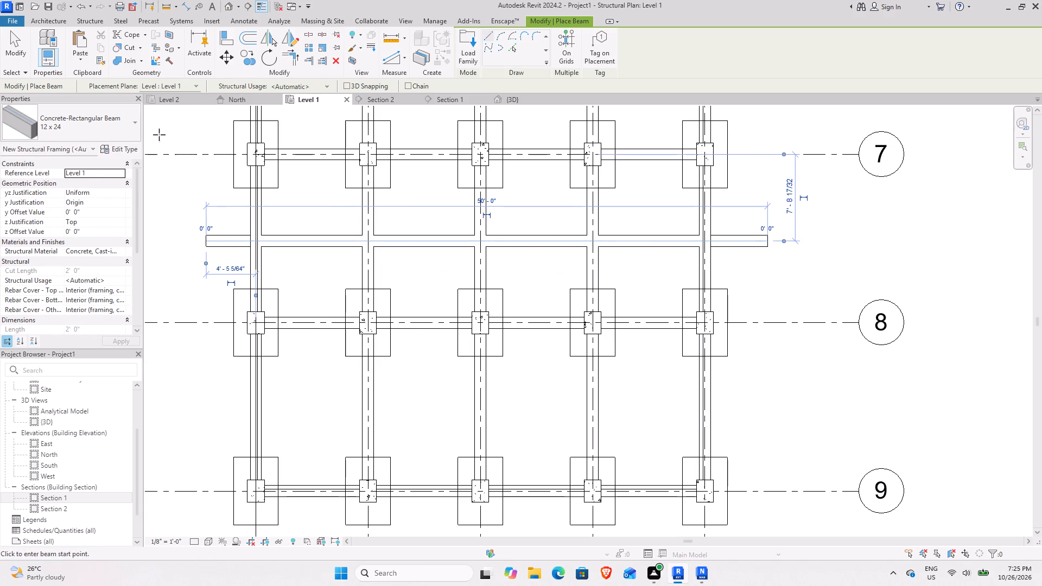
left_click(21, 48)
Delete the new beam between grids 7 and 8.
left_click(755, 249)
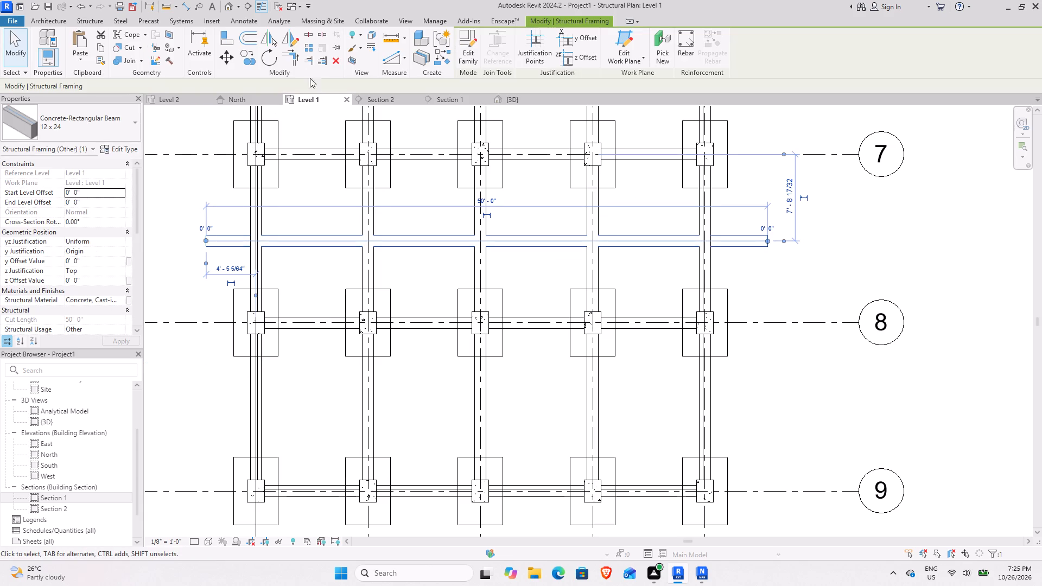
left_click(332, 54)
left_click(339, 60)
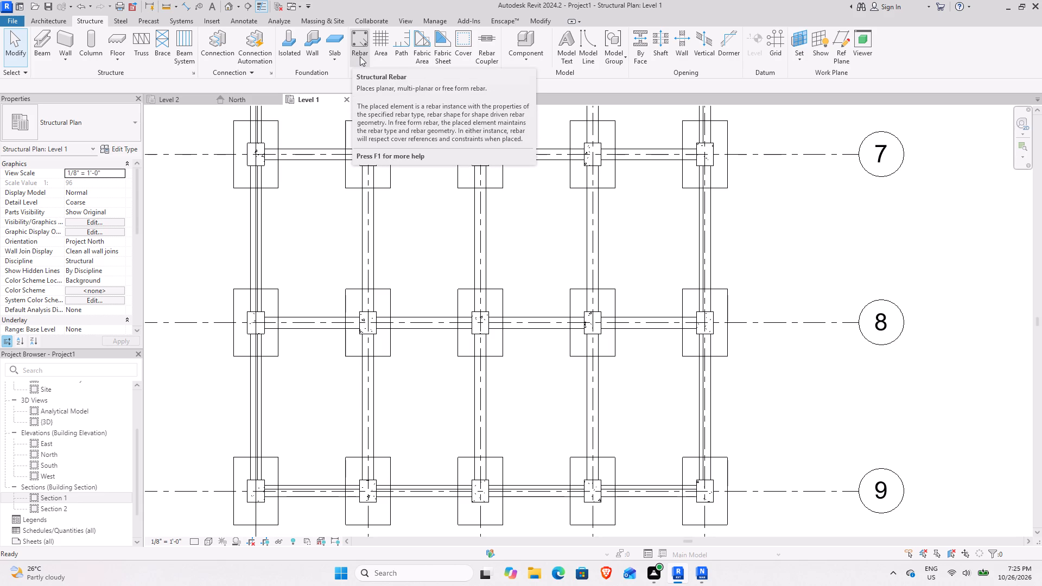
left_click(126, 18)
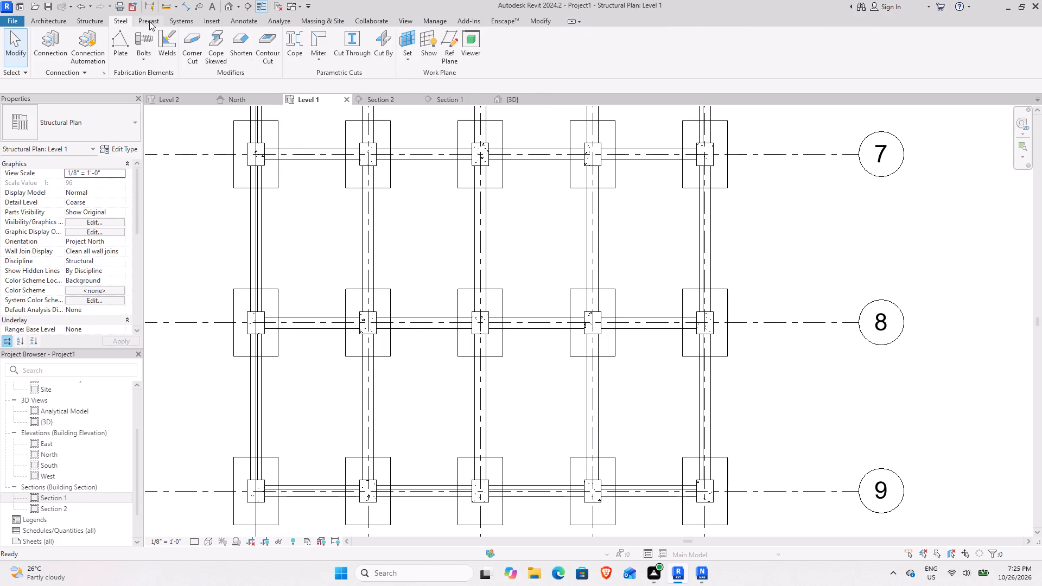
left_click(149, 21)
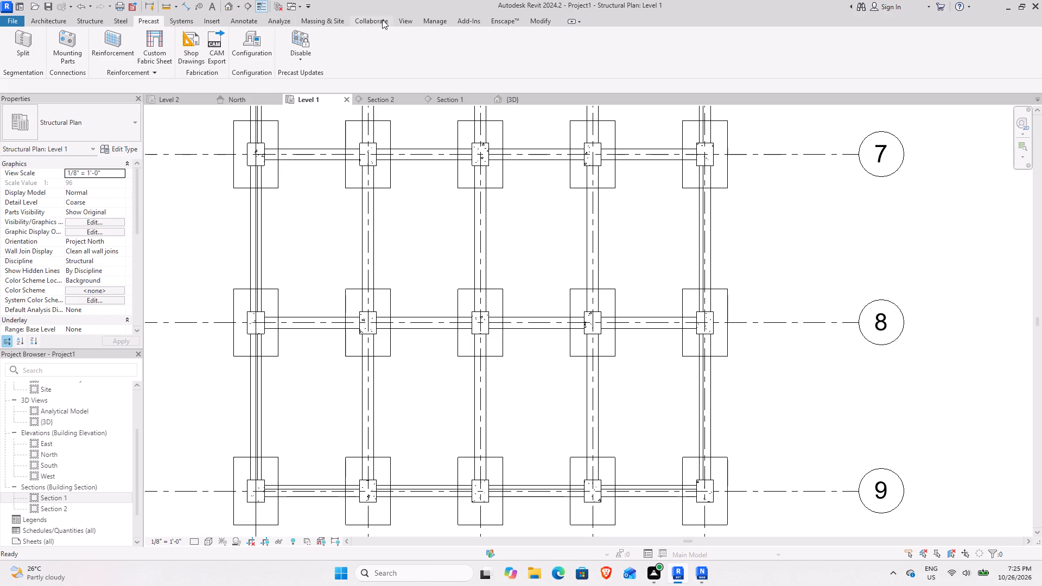
Start a roof by footprint on Level 2 and sketch a rectangular boundary, 36'-0" deep, around the outer footing corners from grid 7 to grid 9.
left_click(60, 21)
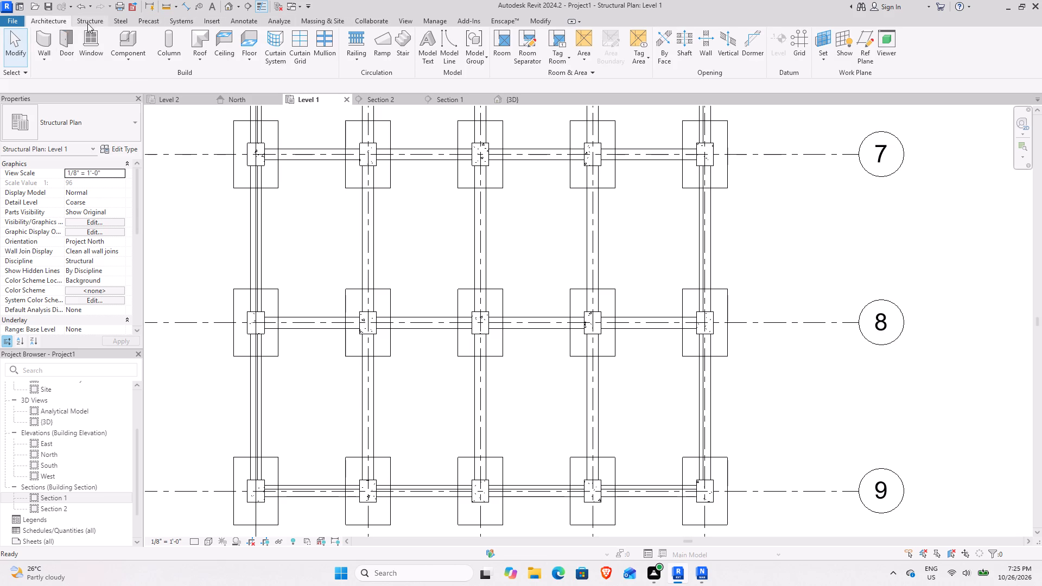
left_click(205, 47)
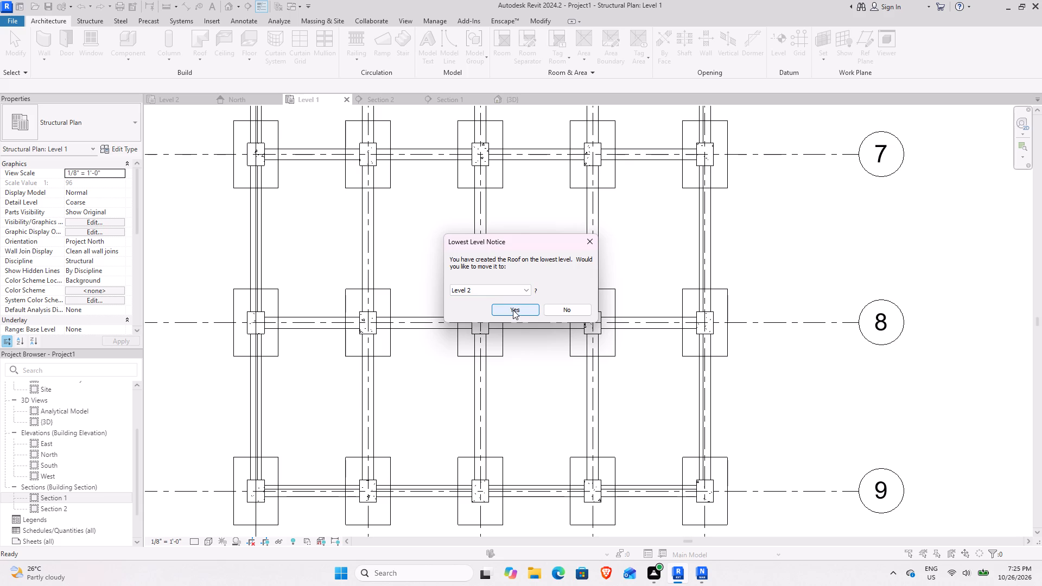
left_click(513, 305)
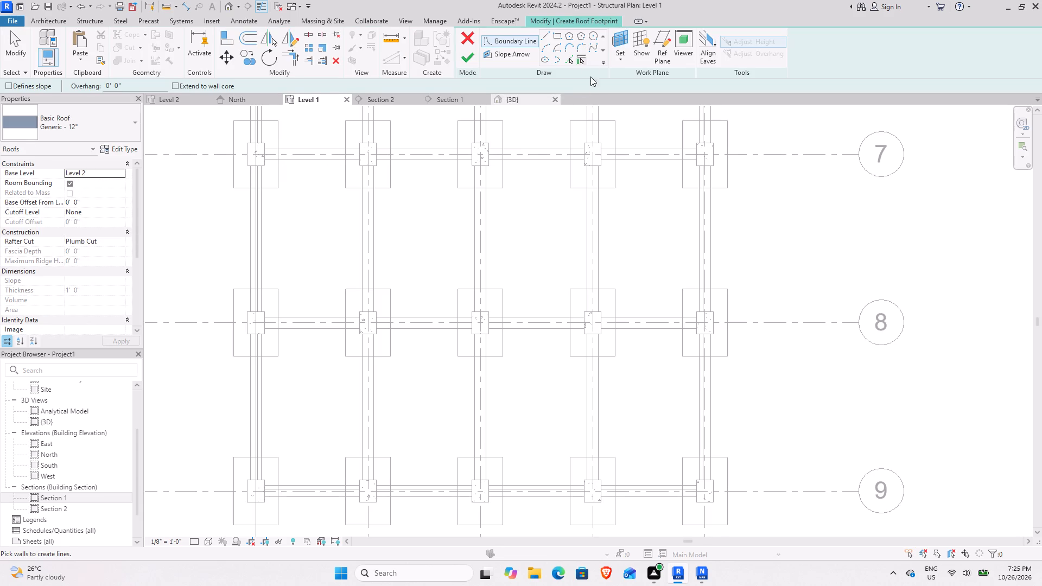
left_click(555, 37)
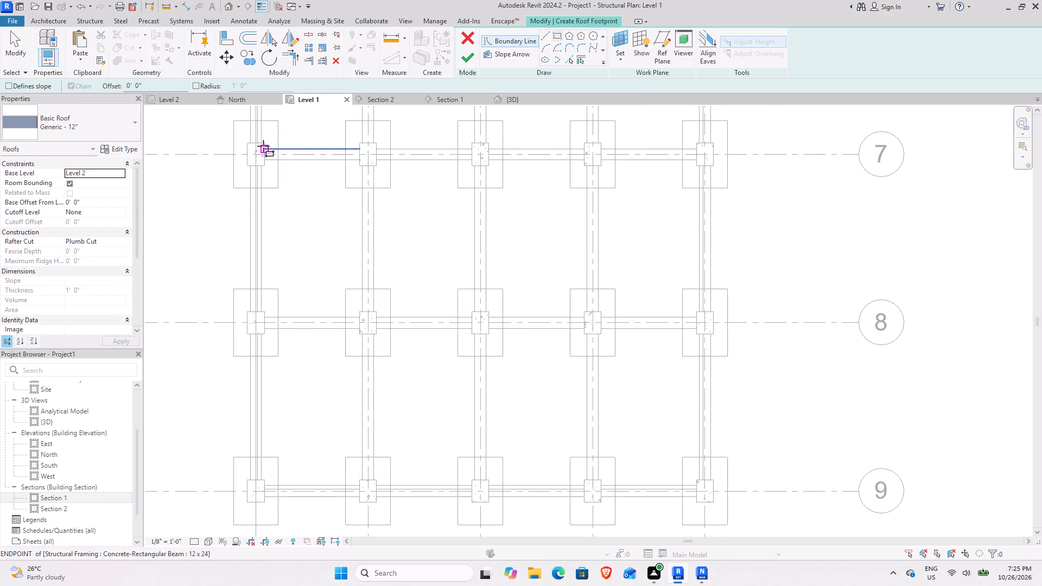
scroll(252, 136, "up", 3)
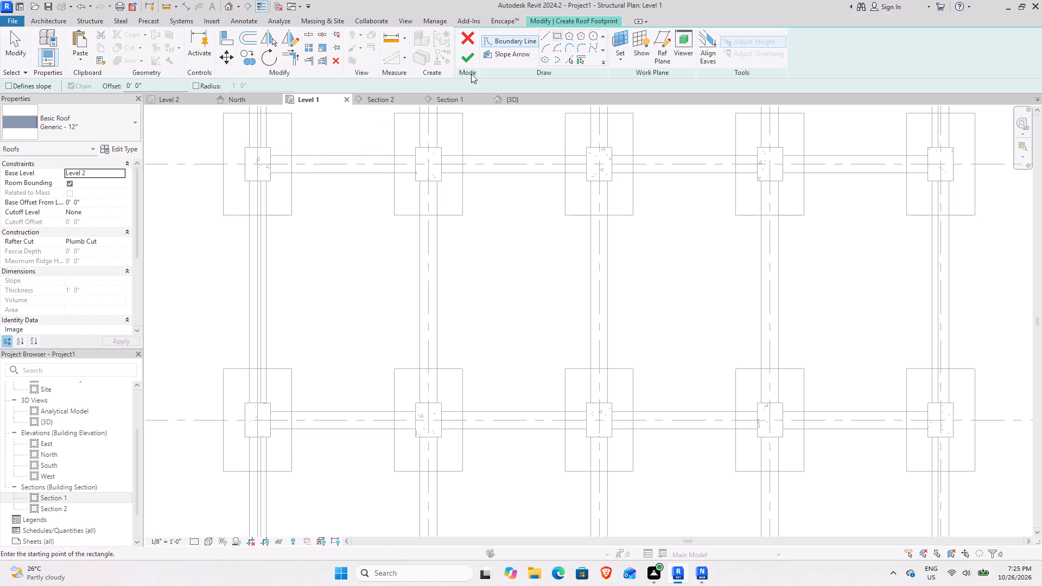
scroll(282, 143, "down", 3)
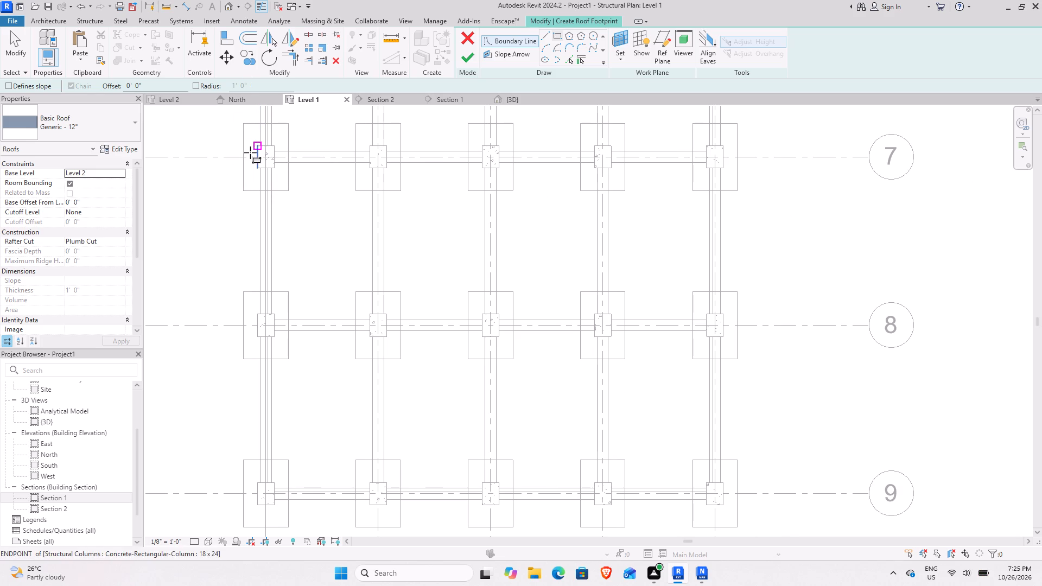
scroll(256, 142, "up", 8)
middle_click_drag(292, 224, 319, 362)
left_click(247, 227)
scroll(439, 361, "down", 5)
middle_click_drag(670, 403, 439, 110)
scroll(648, 352, "down", 2)
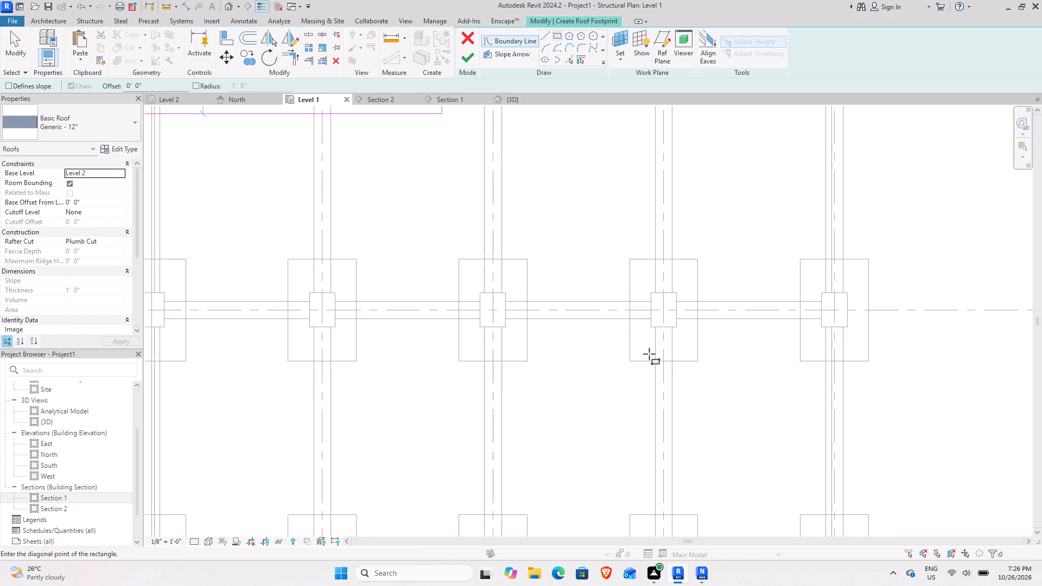
scroll(649, 354, "down", 2)
middle_click_drag(704, 403, 558, 190)
left_click(629, 292)
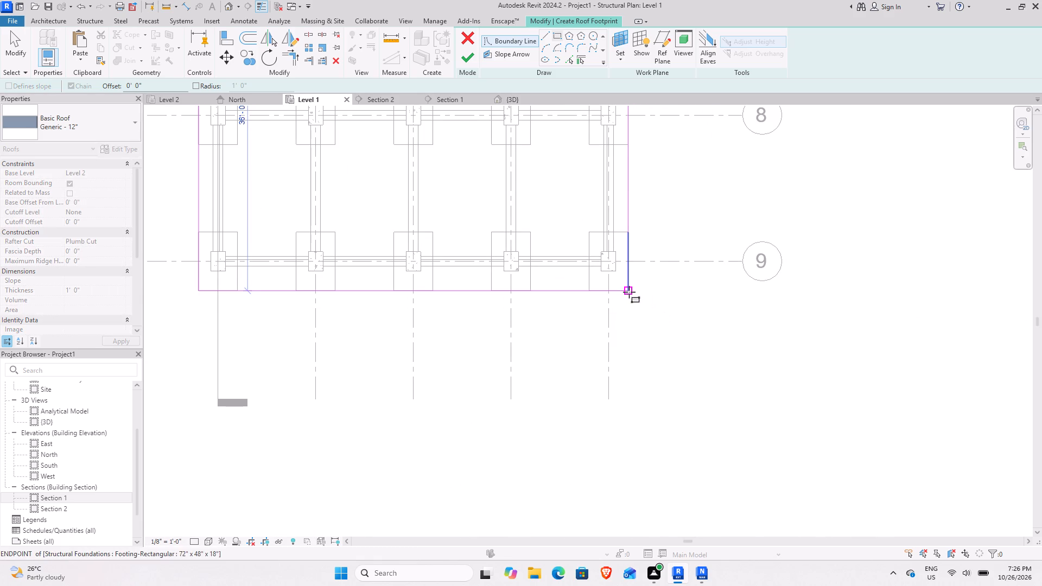
middle_click_drag(581, 299, 746, 426)
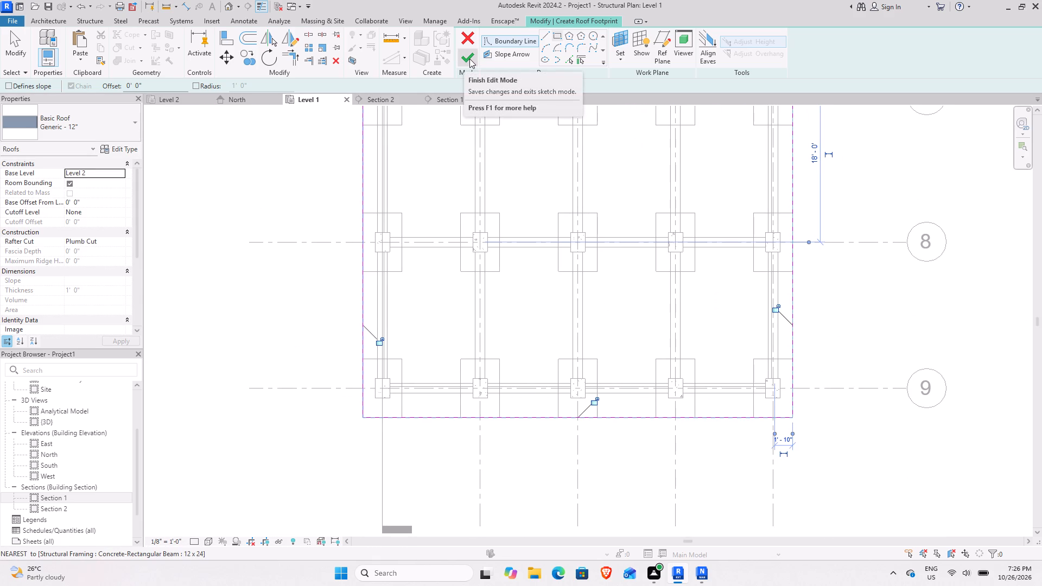
Review the available roof types, keep Basic Roof Generic - 12", and finish the roof footprint.
left_click(87, 130)
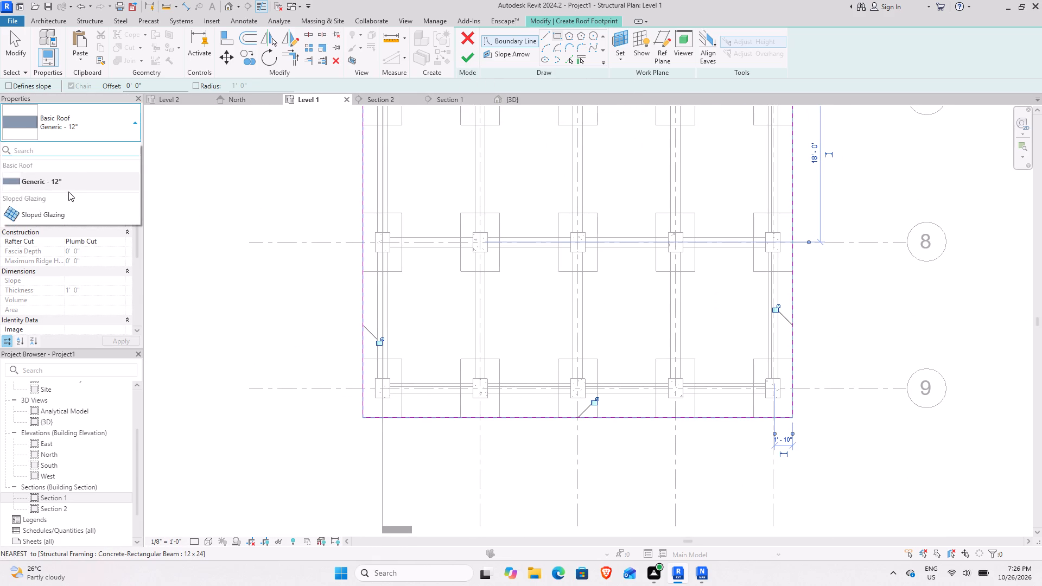
scroll(62, 182, "up", 4)
scroll(62, 181, "down", 4)
left_click(130, 132)
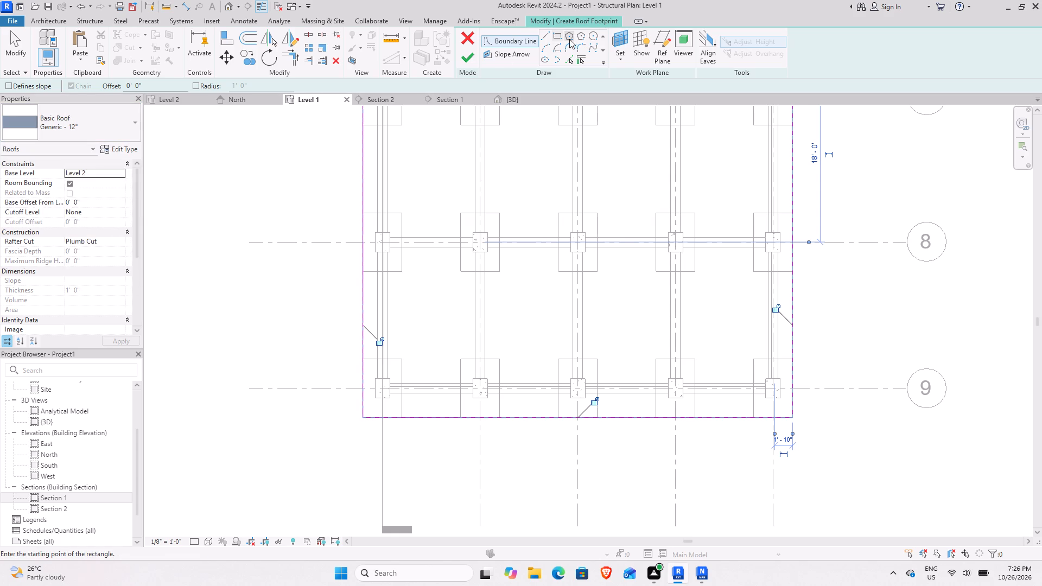
left_click(472, 55)
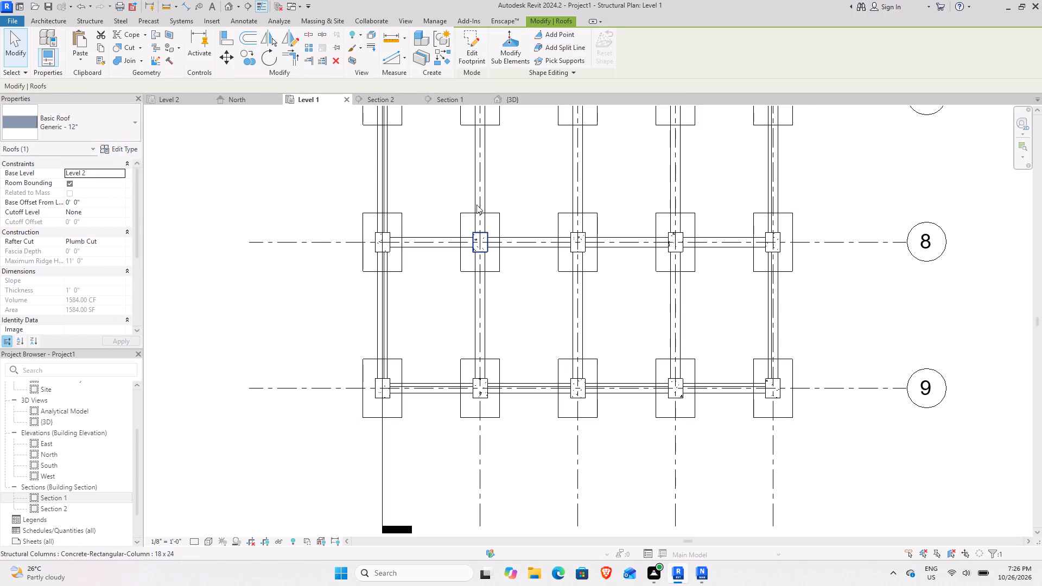
In the 3D view, set the new roof's Base Level to Level 1.
left_click(521, 97)
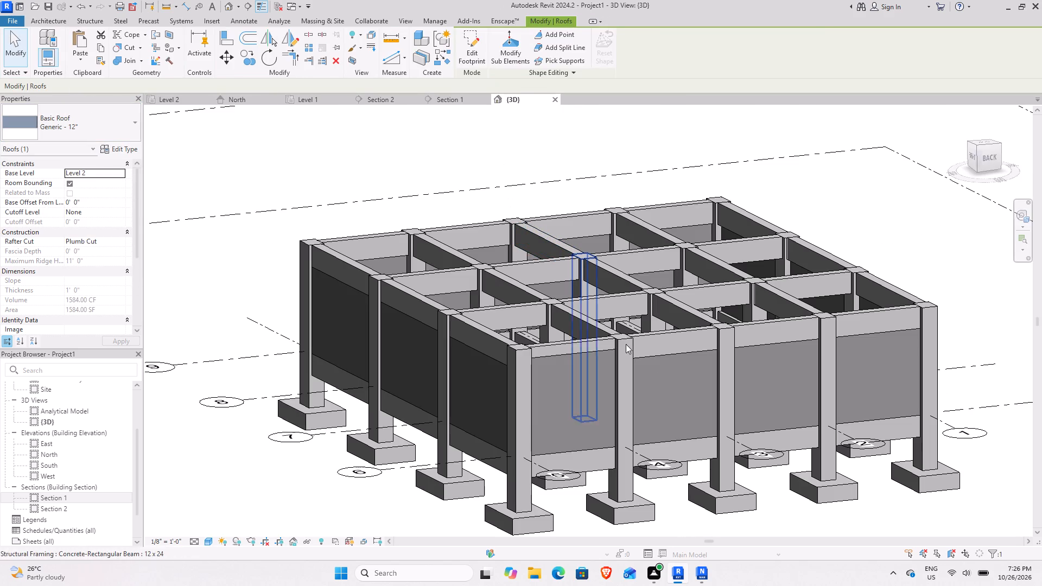
scroll(604, 303, "down", 4)
scroll(588, 348, "down", 4)
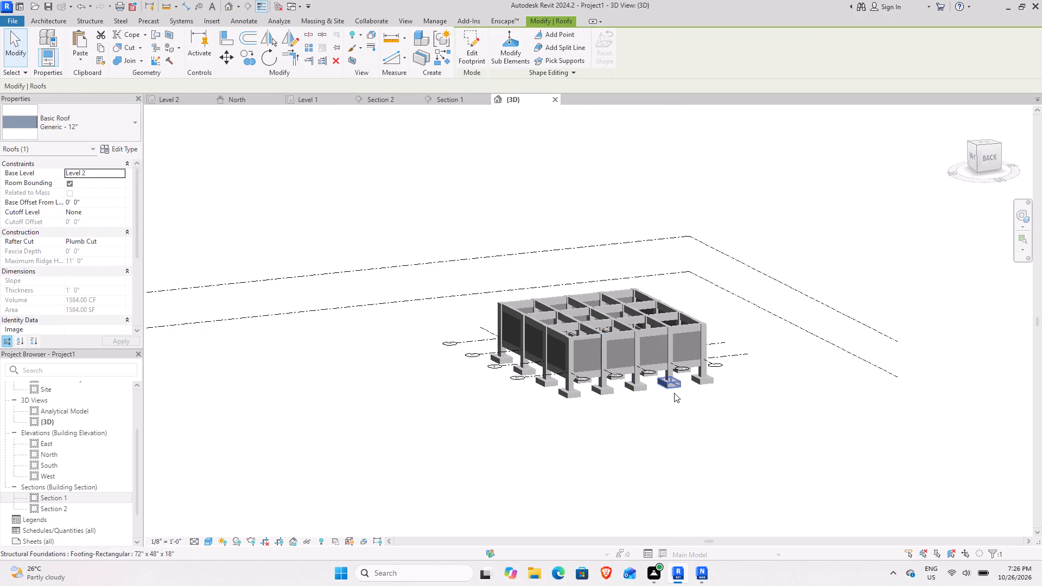
middle_click_drag(621, 378, 682, 560, "shift")
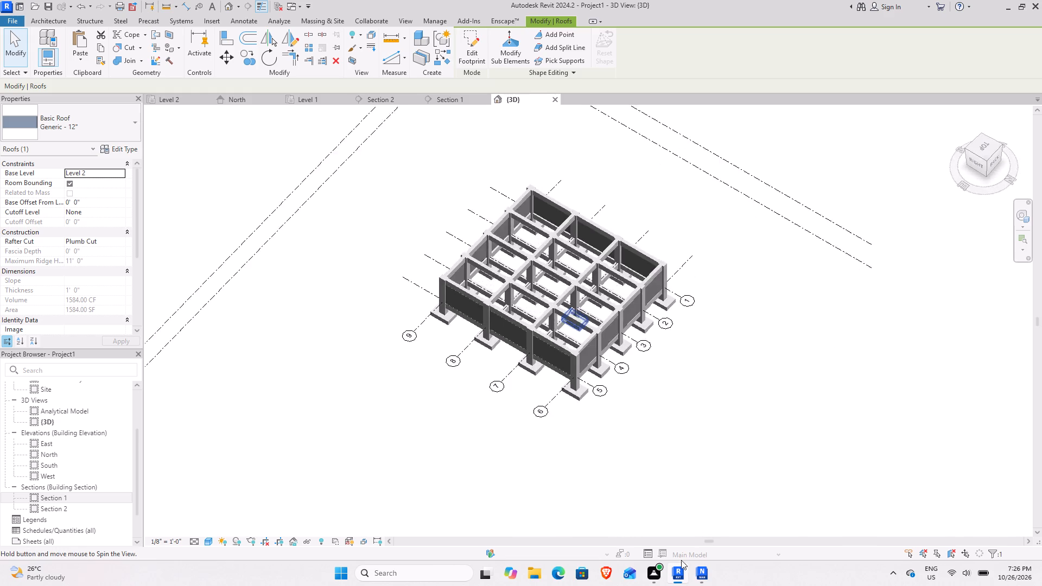
middle_click_drag(633, 460, 462, 415, "shift")
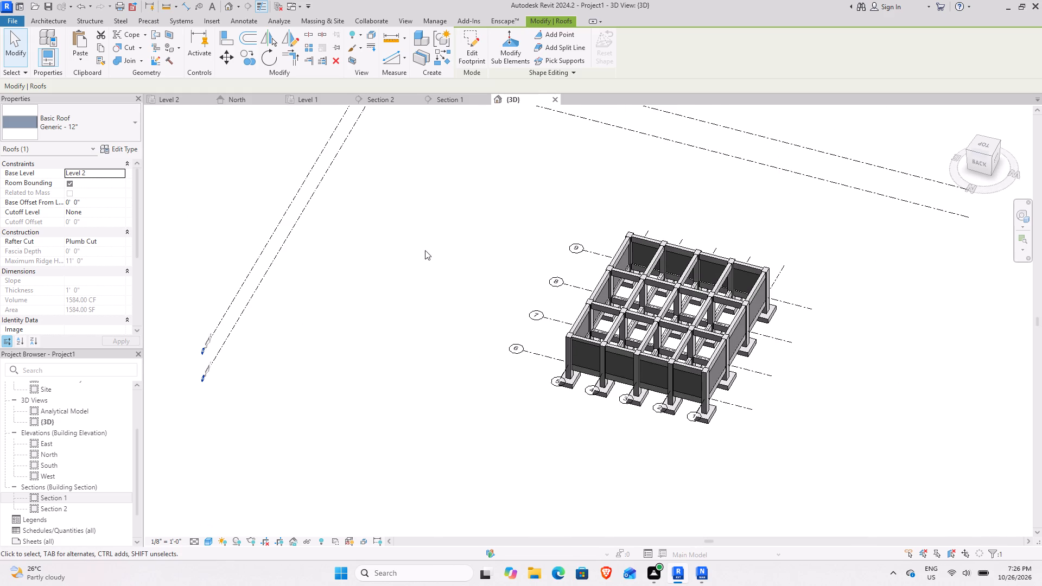
left_click(119, 172)
left_click(90, 183)
Inspect the concrete frame in 3D to check for the roof.
scroll(596, 275, "up", 4)
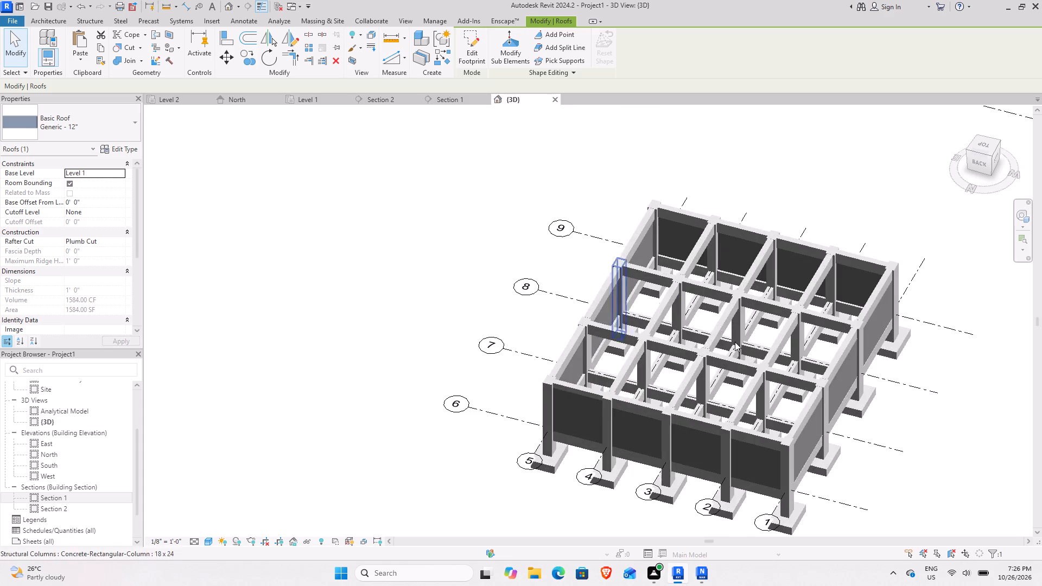
middle_click_drag(722, 339, 530, 308)
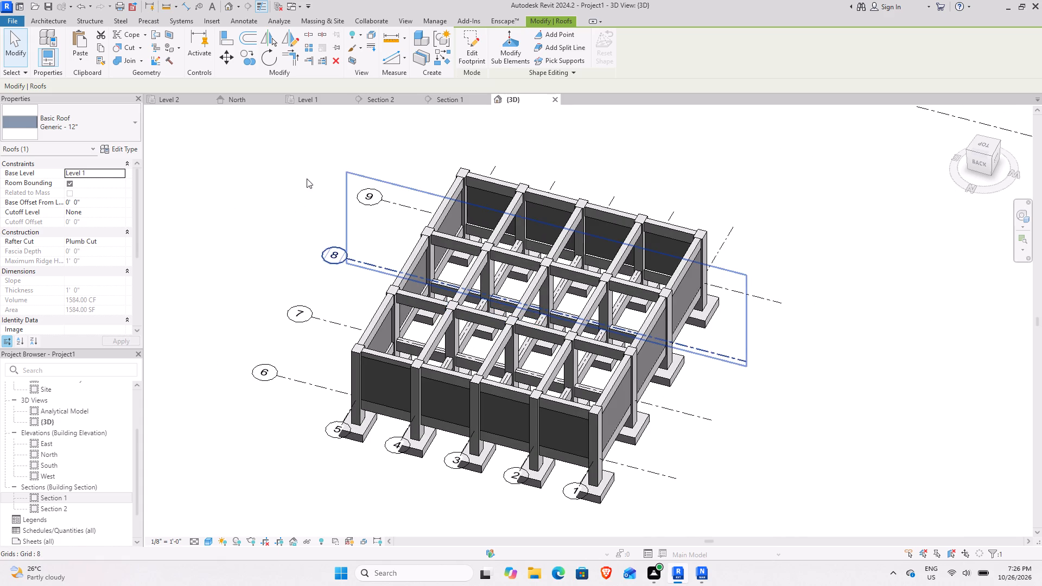
scroll(658, 259, "up", 5)
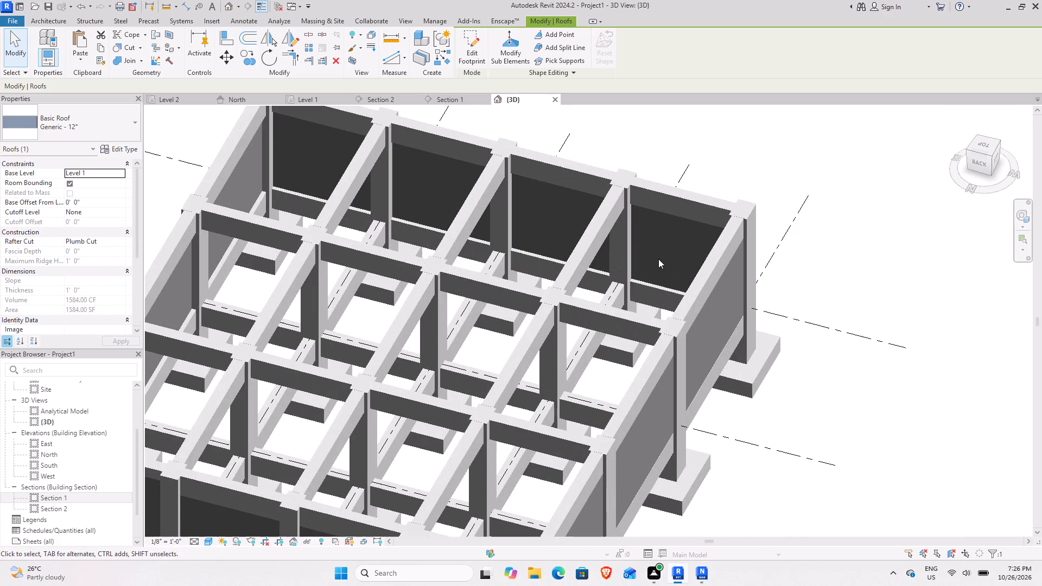
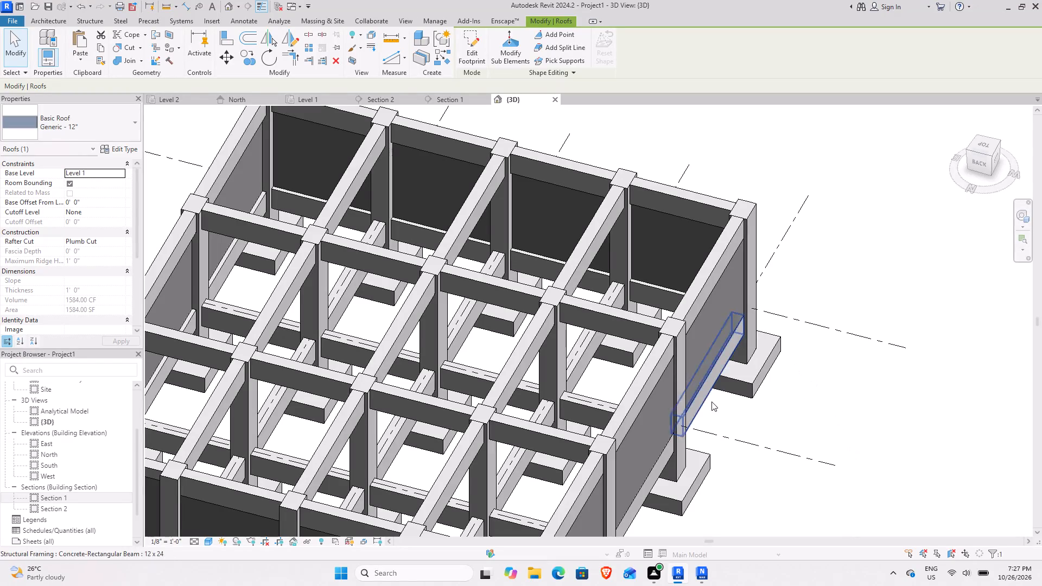
Examine the instance properties of the perimeter wall on grid 1 between grids 6 and 7.
scroll(561, 343, "down", 5)
middle_click_drag(378, 359, 410, 284)
left_click(592, 369)
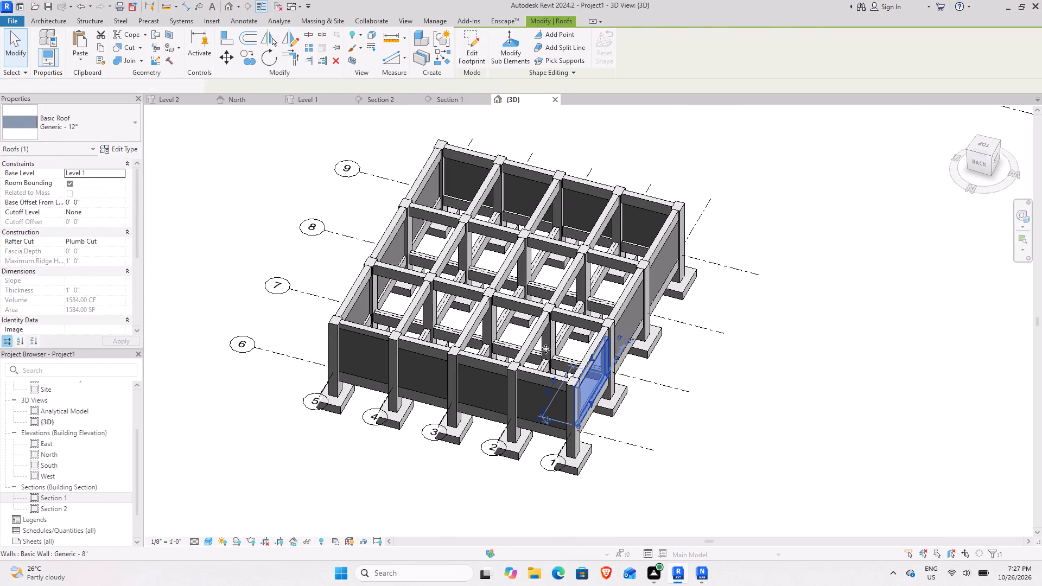
scroll(72, 295, "down", 2)
scroll(72, 295, "up", 2)
scroll(72, 295, "down", 3)
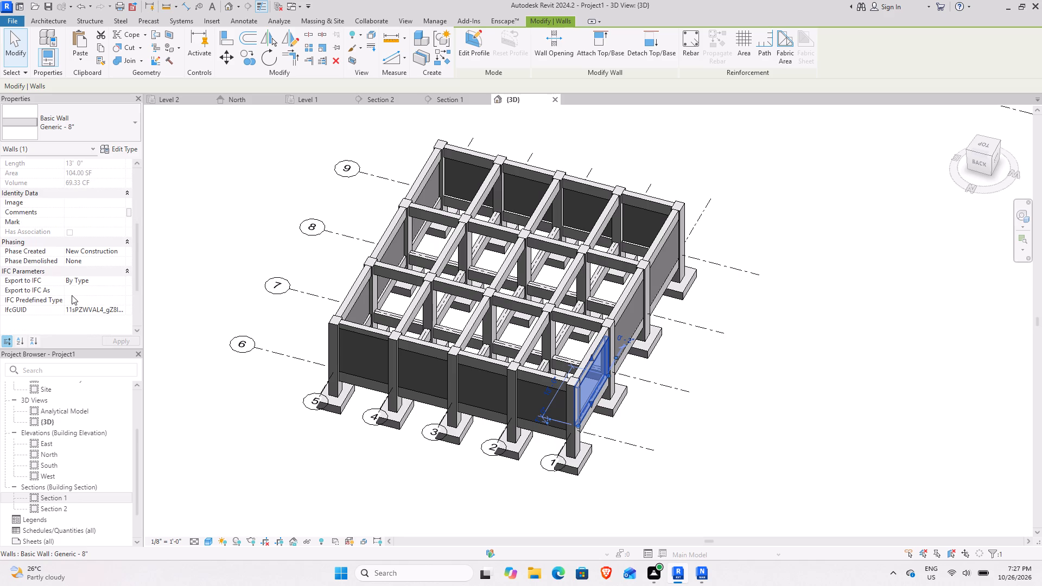
scroll(72, 295, "up", 2)
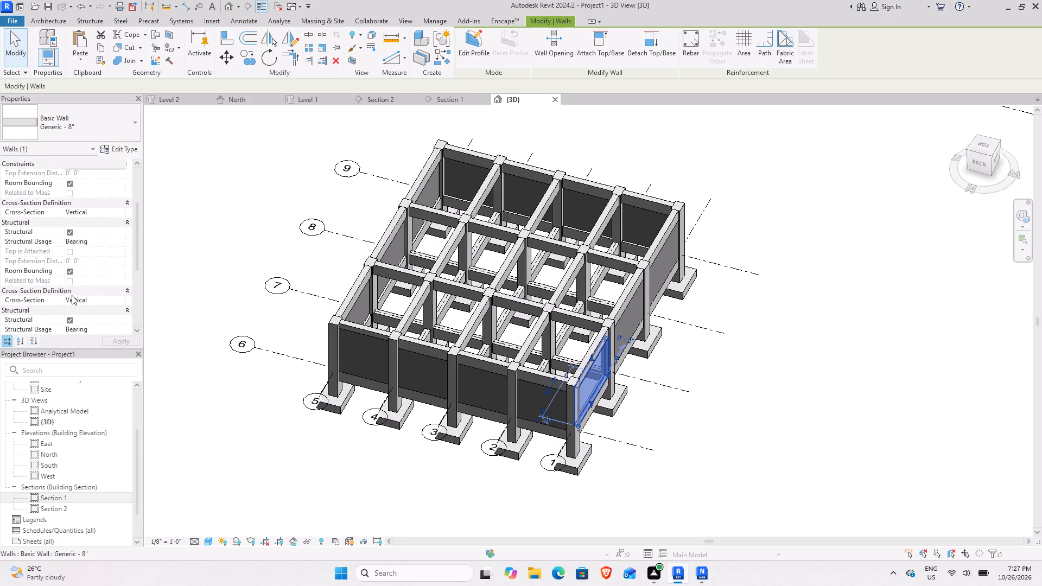
scroll(72, 295, "up", 3)
left_click(700, 240)
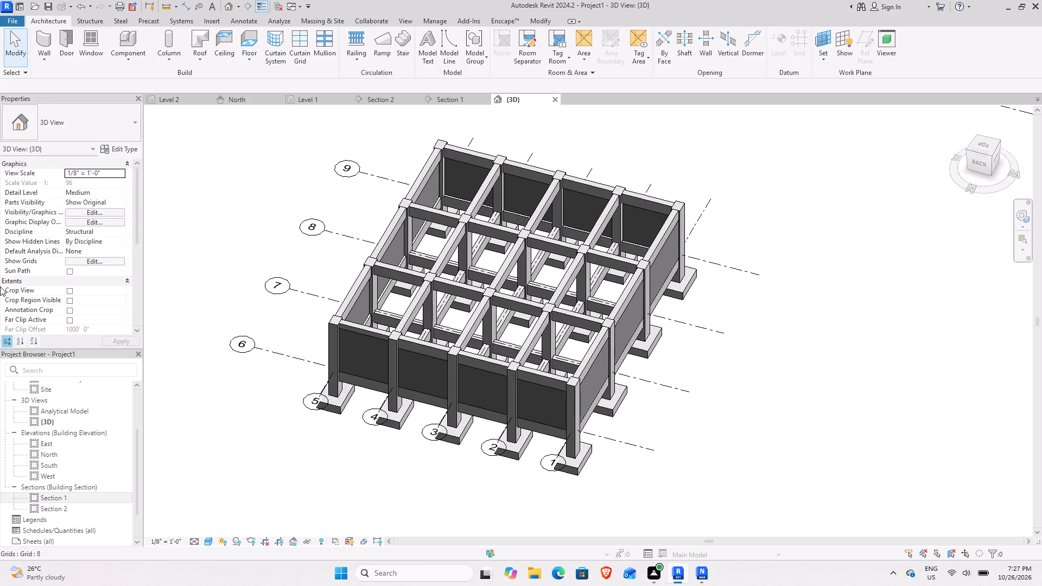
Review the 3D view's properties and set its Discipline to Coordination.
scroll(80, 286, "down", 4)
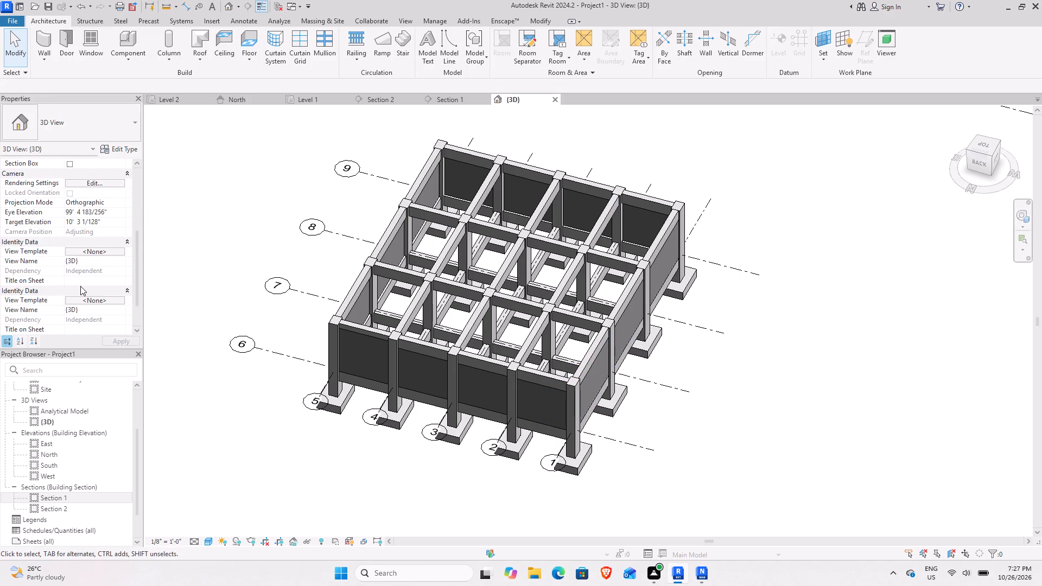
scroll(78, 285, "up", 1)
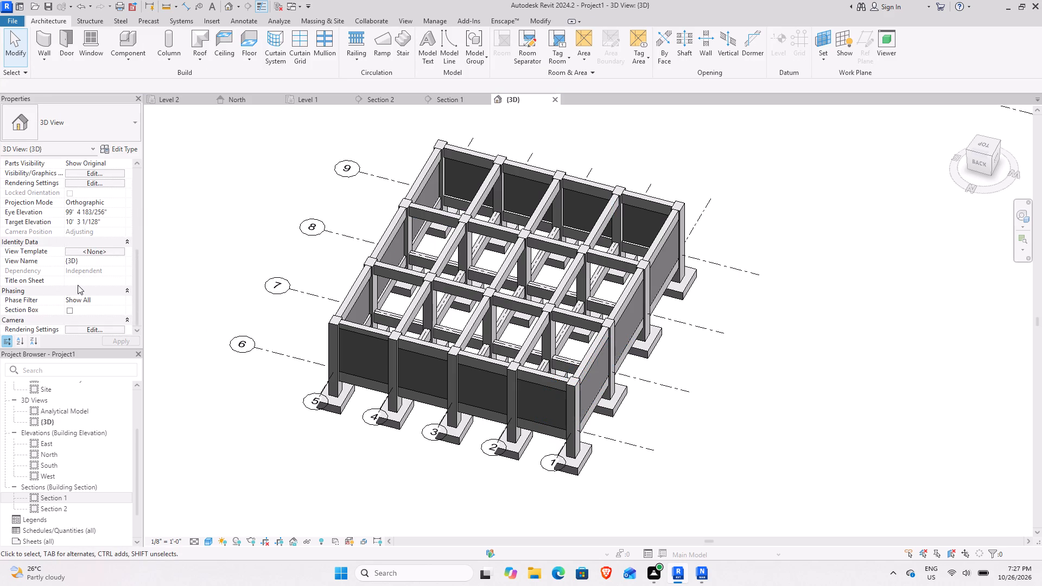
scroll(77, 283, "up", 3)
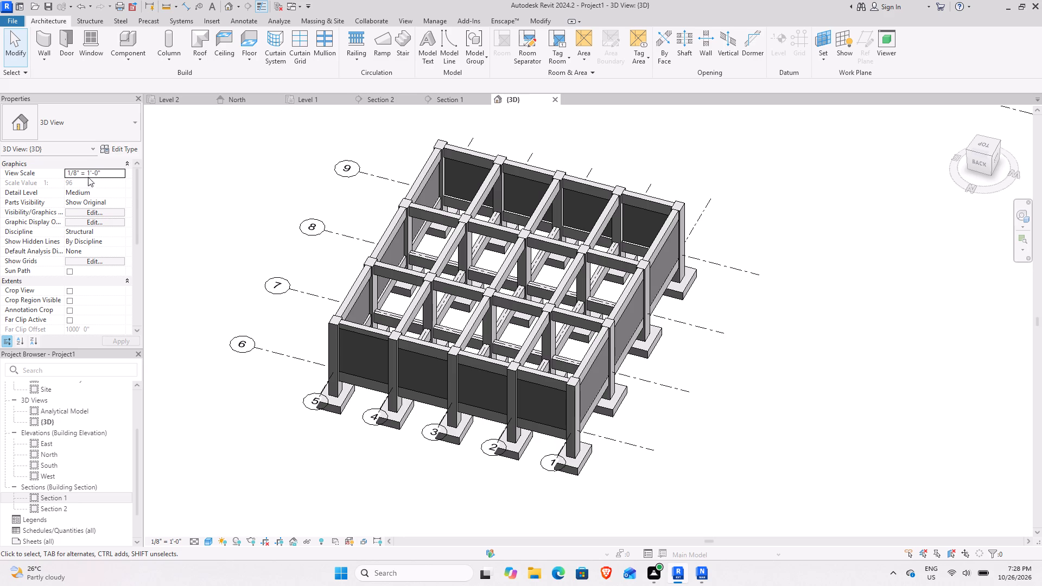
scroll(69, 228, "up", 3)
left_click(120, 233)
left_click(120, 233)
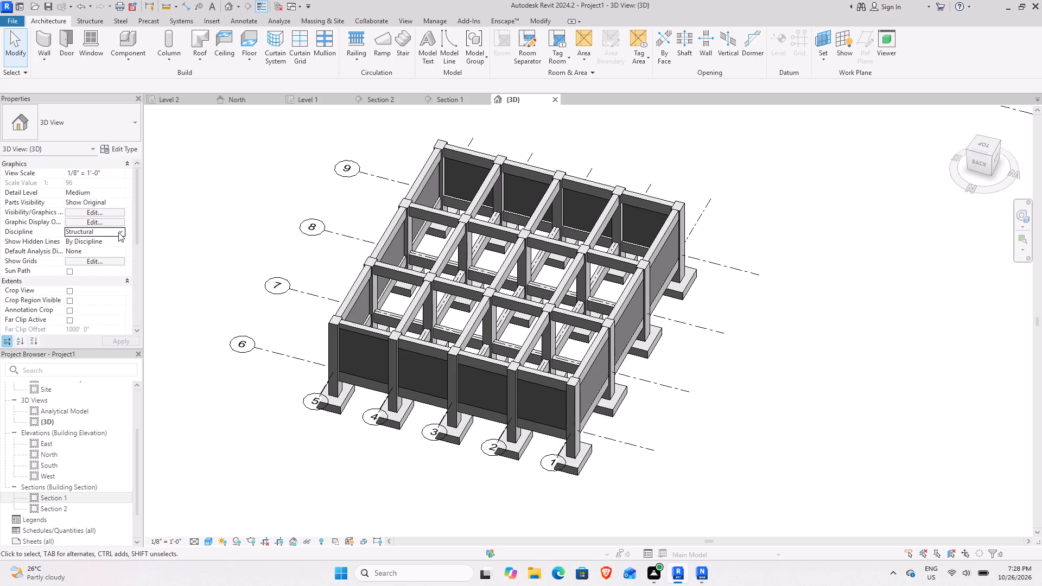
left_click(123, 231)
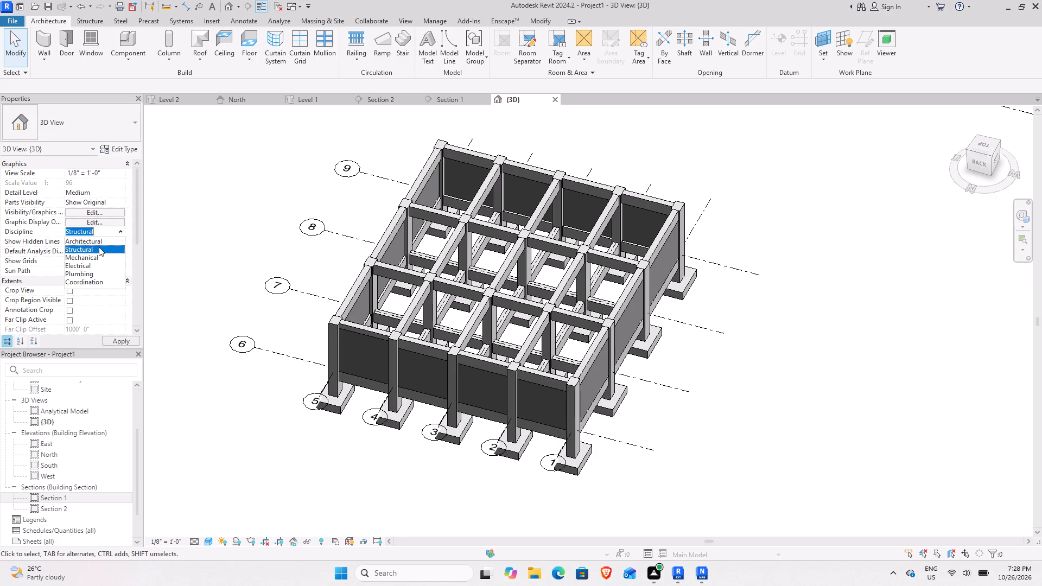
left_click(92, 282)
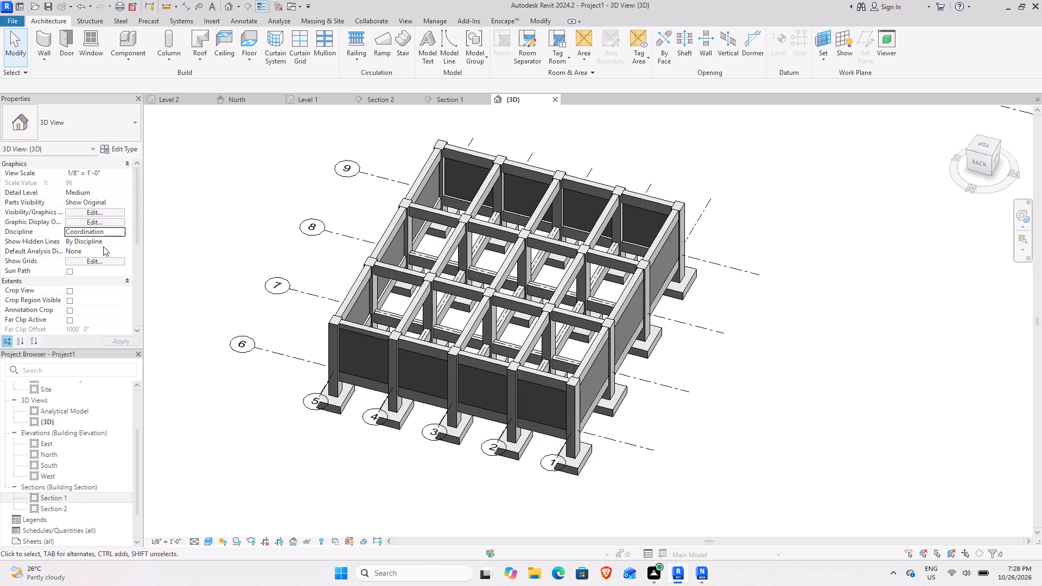
Set the 3D view's Discipline to Architectural.
left_click(119, 230)
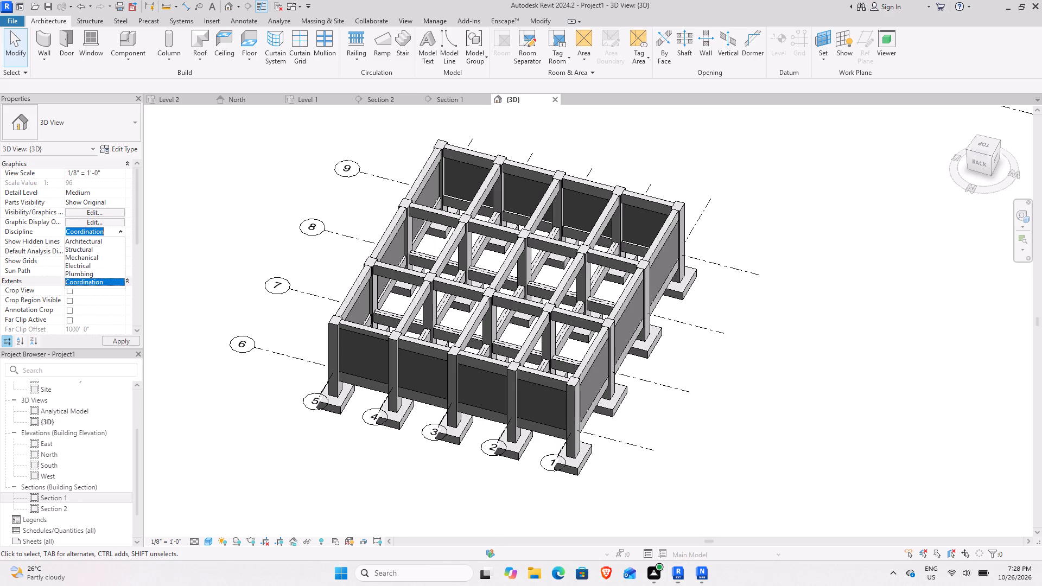
left_click(92, 243)
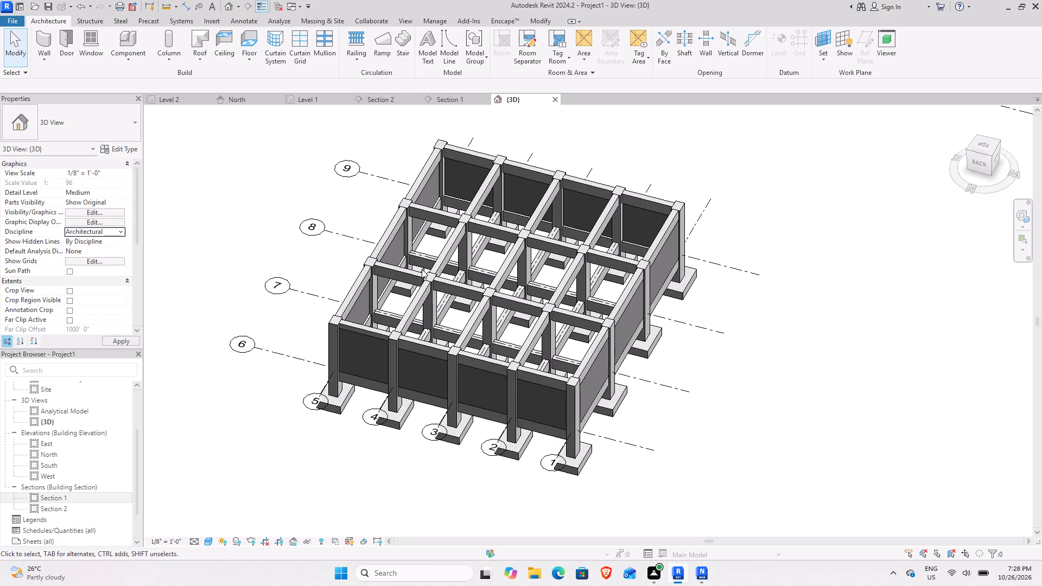
Inspect the frame in 3D and Section 1, and locate the Level 2 girder between grids 4 and 5 in the 3D view.
scroll(557, 308, "up", 4)
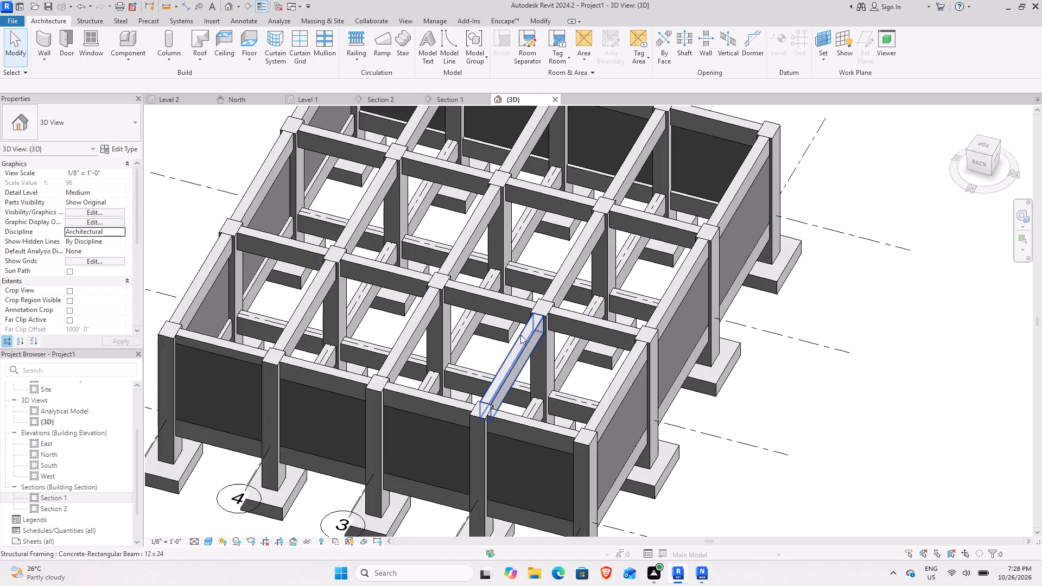
scroll(516, 330, "down", 3)
middle_click_drag(431, 298, 562, 316)
middle_click_drag(551, 323, 553, 324)
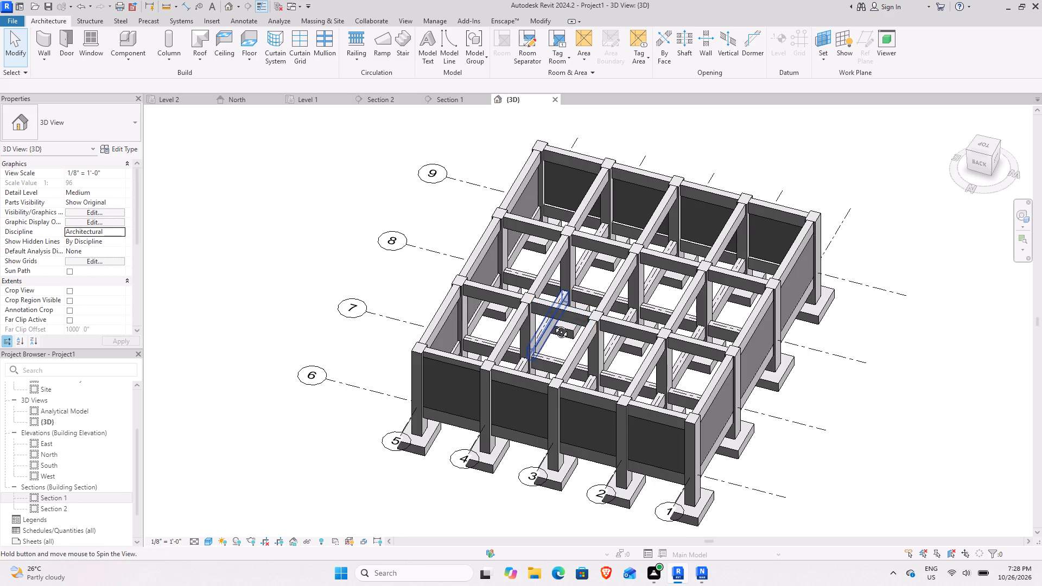
middle_click_drag(553, 324, 463, 254)
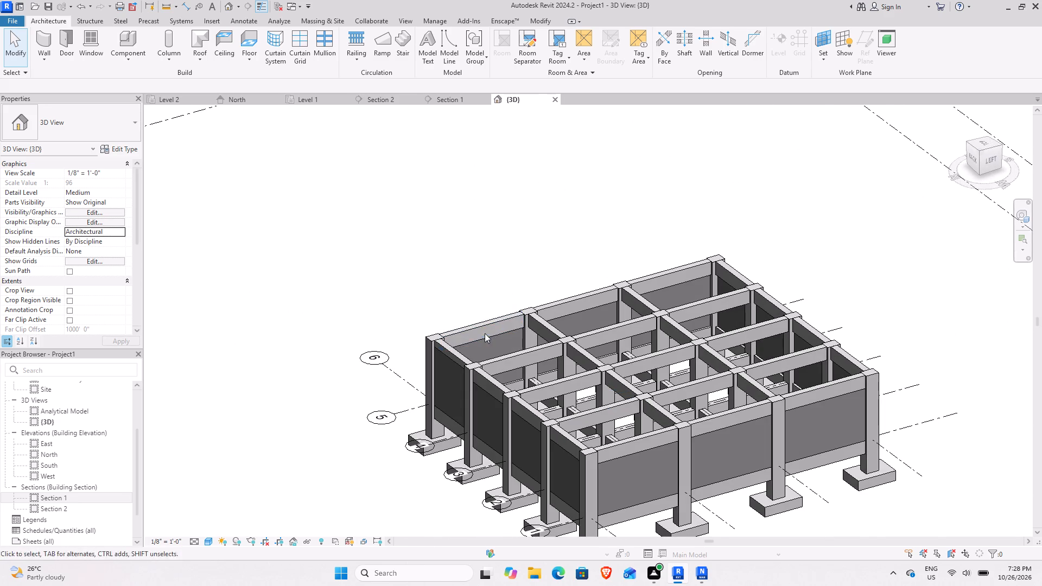
left_click(456, 99)
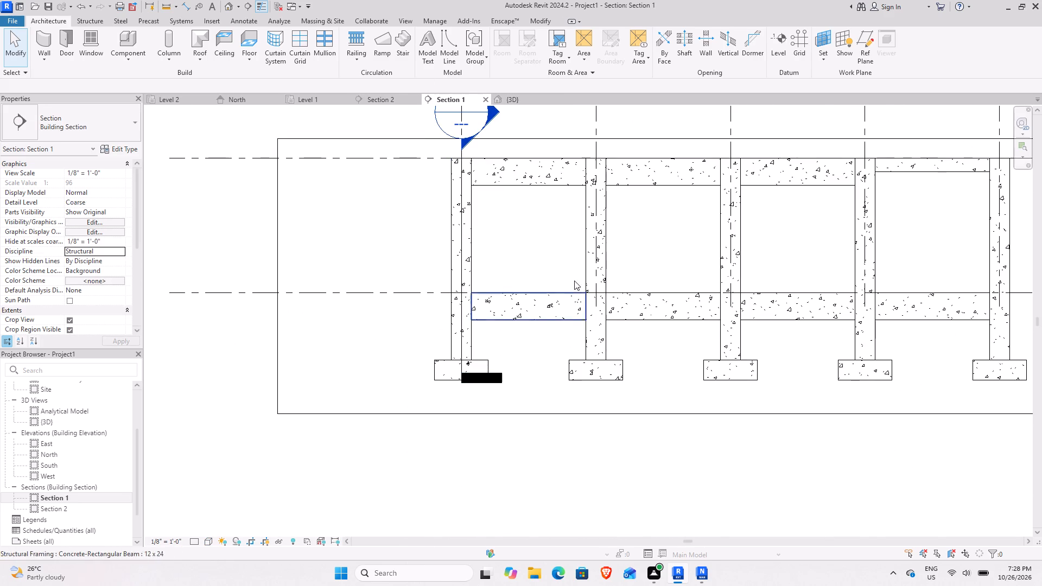
scroll(574, 281, "down", 4)
middle_click_drag(601, 266, 495, 279)
scroll(646, 240, "up", 4)
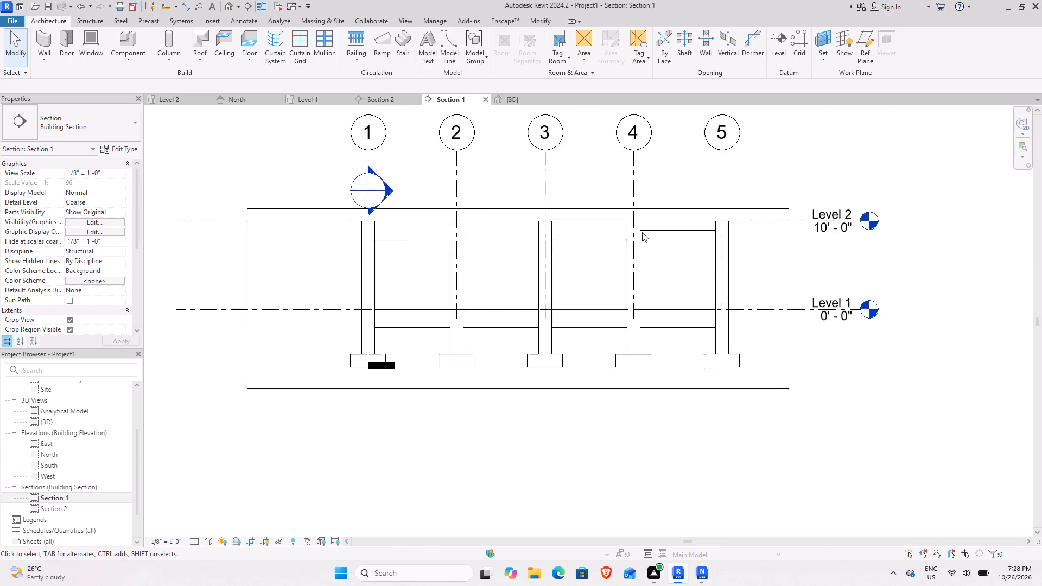
scroll(642, 232, "up", 4)
left_click(677, 220)
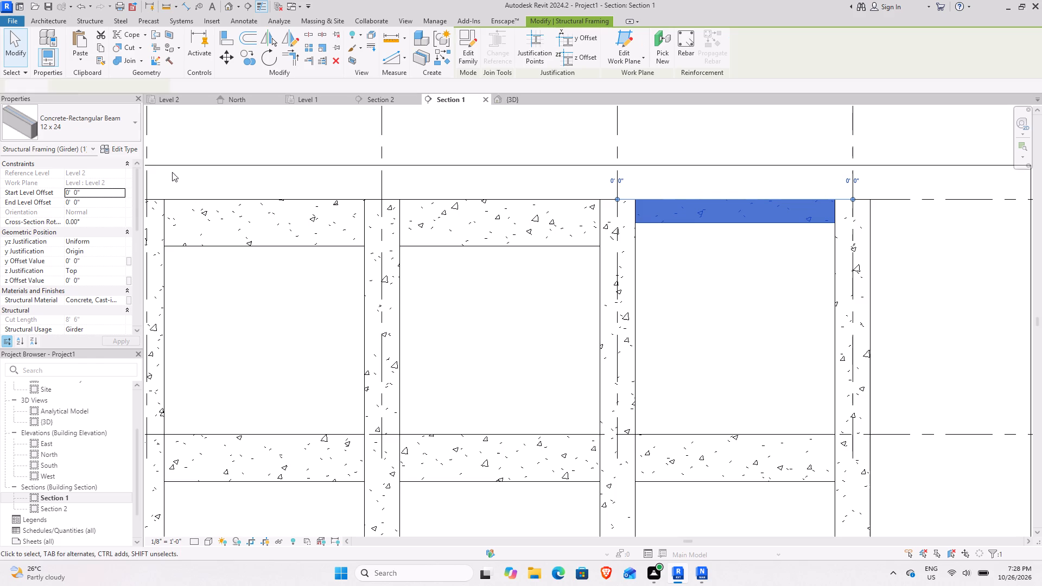
left_click(519, 102)
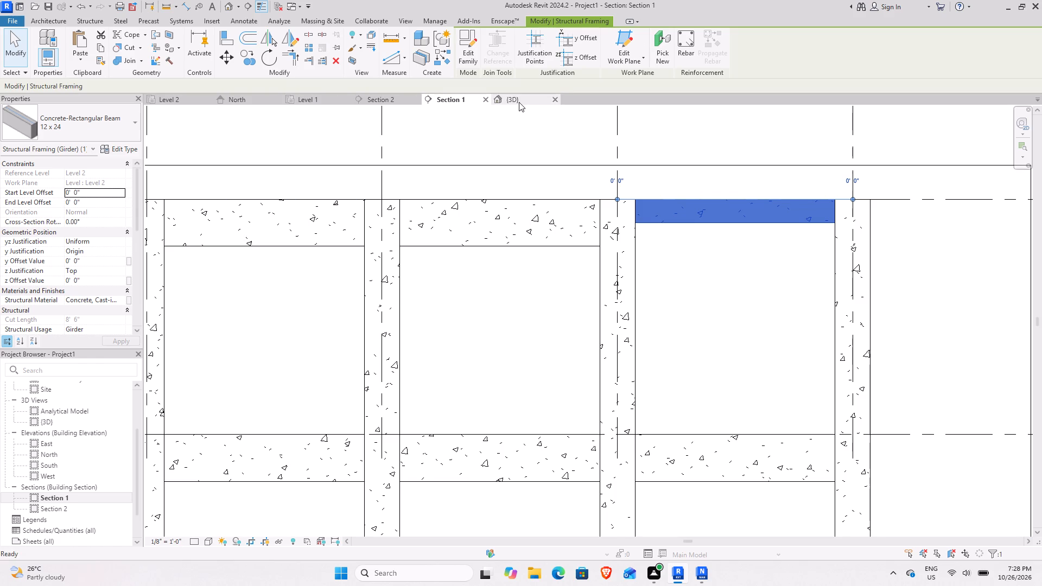
scroll(425, 348, "up", 5)
middle_click_drag(441, 377, 443, 377, "shift")
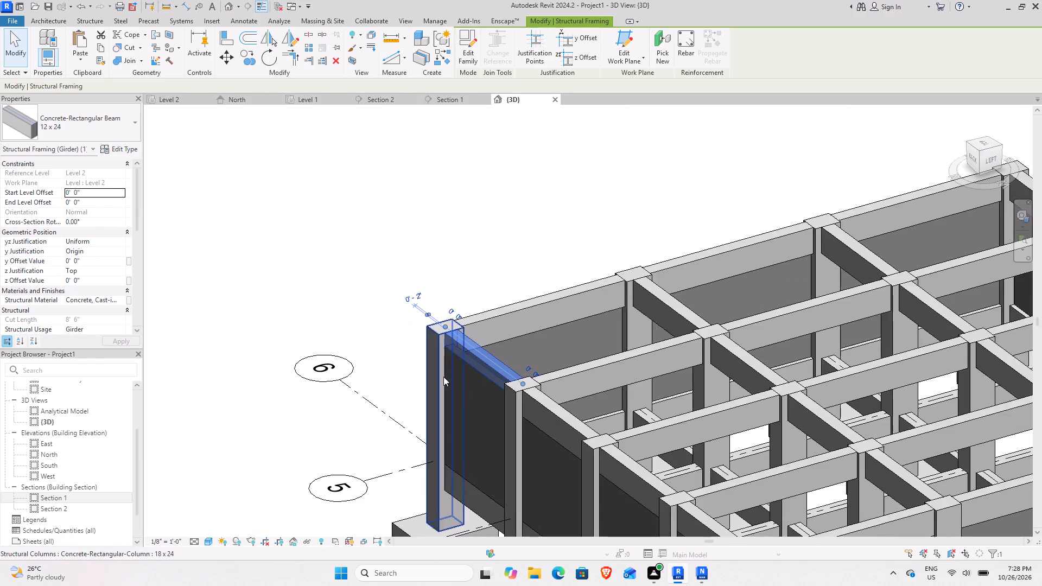
middle_click_drag(443, 377, 495, 322, "shift")
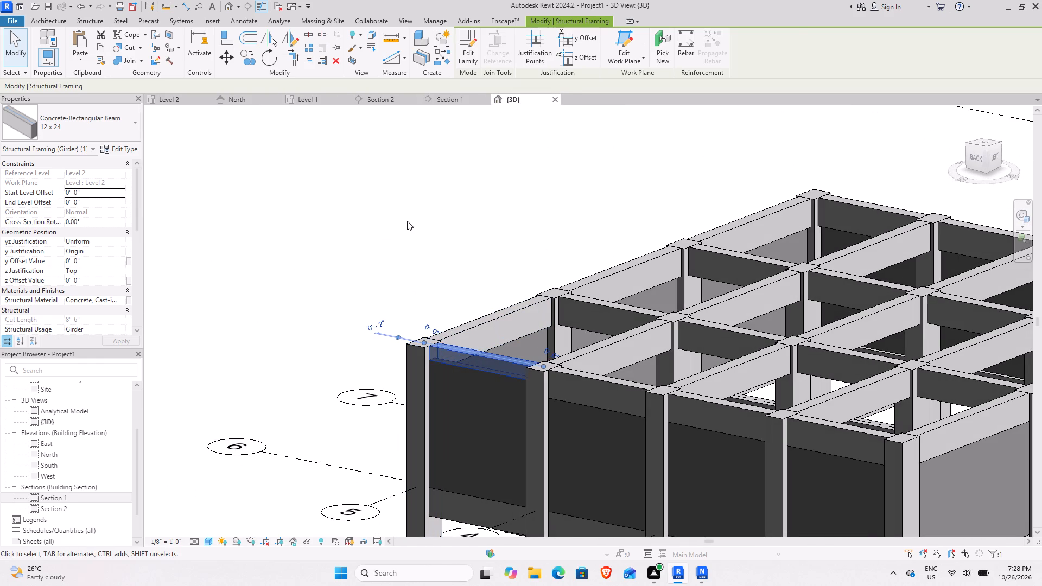
left_click(407, 221)
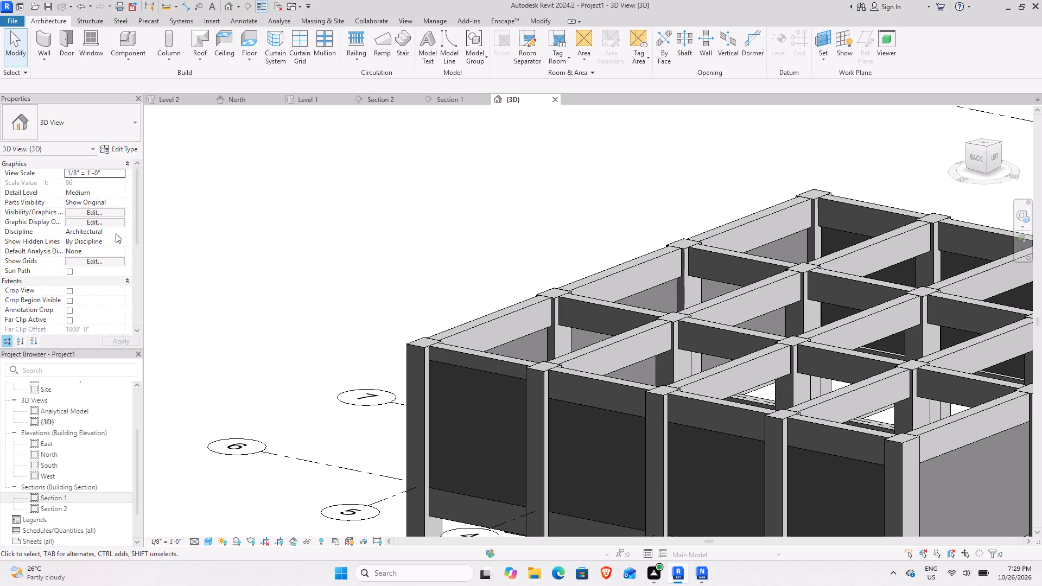
Open the 3D view's Visibility/Graphic Overrides and review the analytical model categories and their discipline filter.
type("VG")
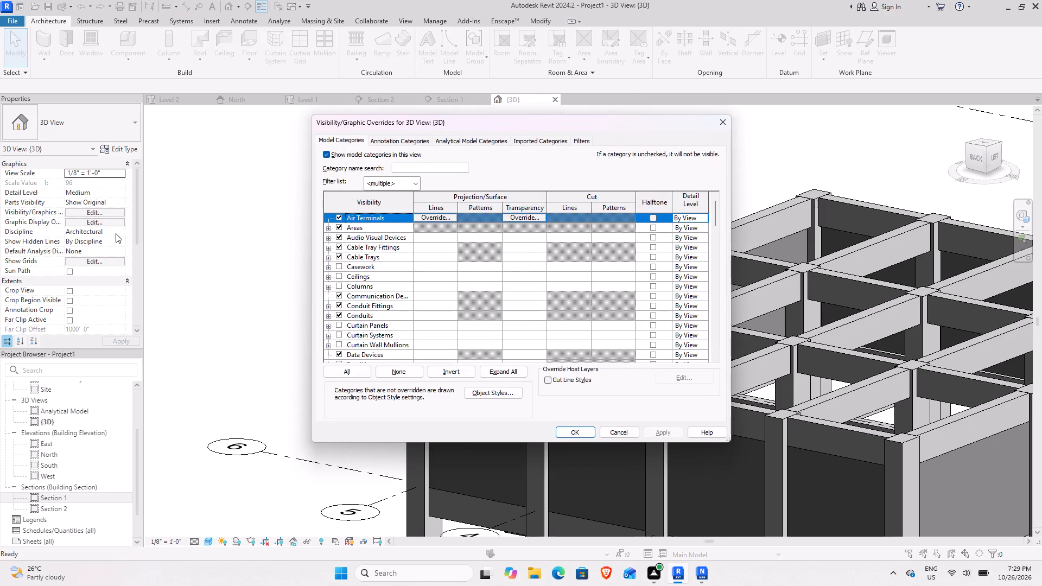
left_click(454, 141)
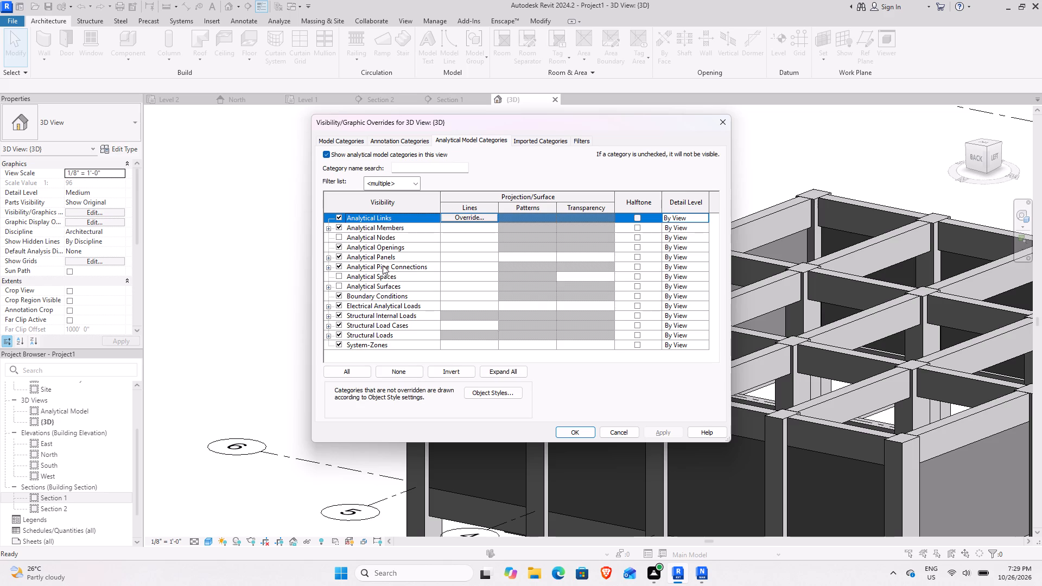
left_click(411, 187)
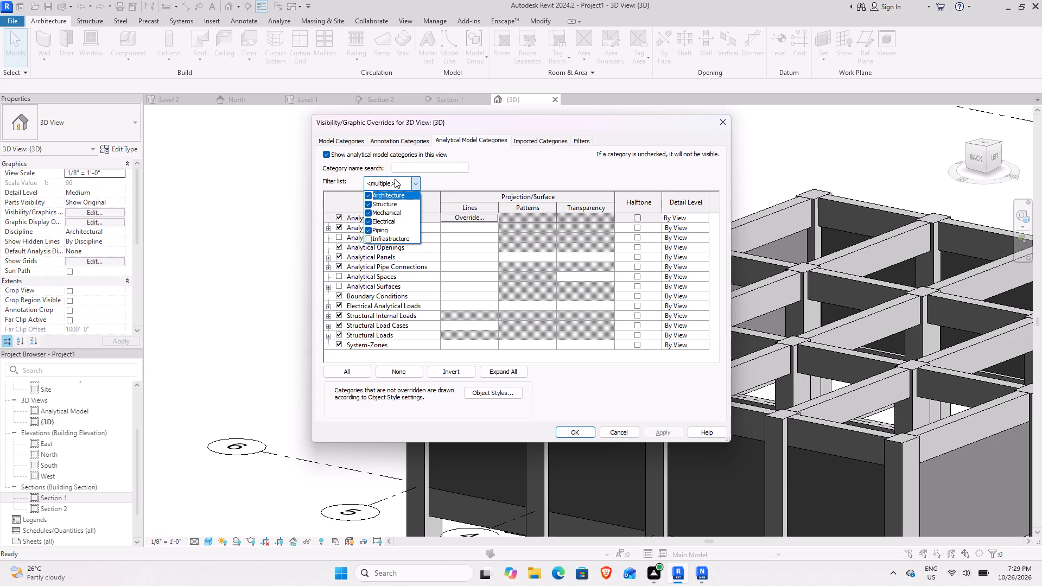
left_click(415, 184)
scroll(398, 273, "down", 2)
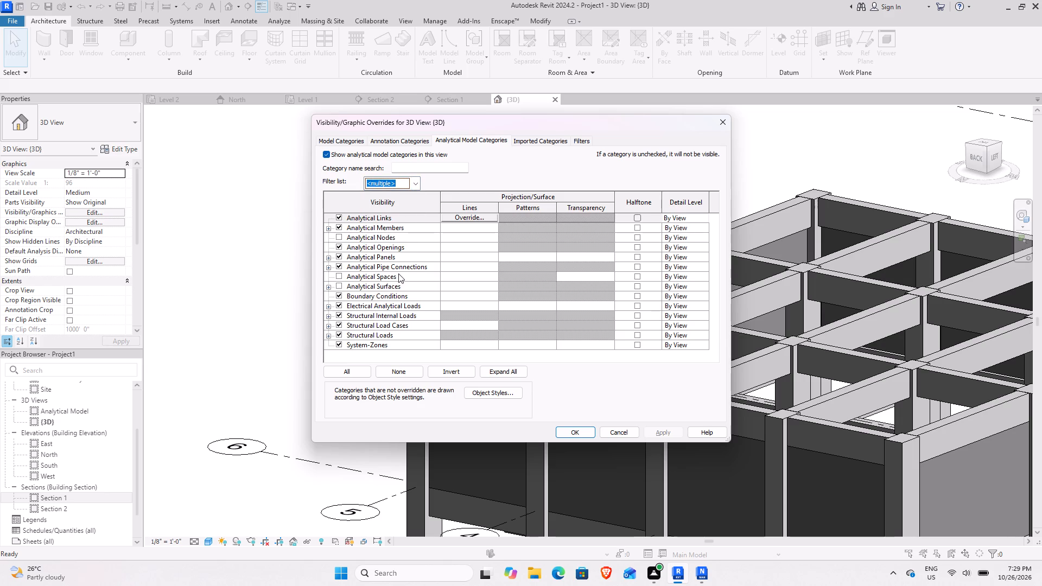
scroll(398, 273, "down", 5)
scroll(374, 318, "up", 5)
left_click(393, 294)
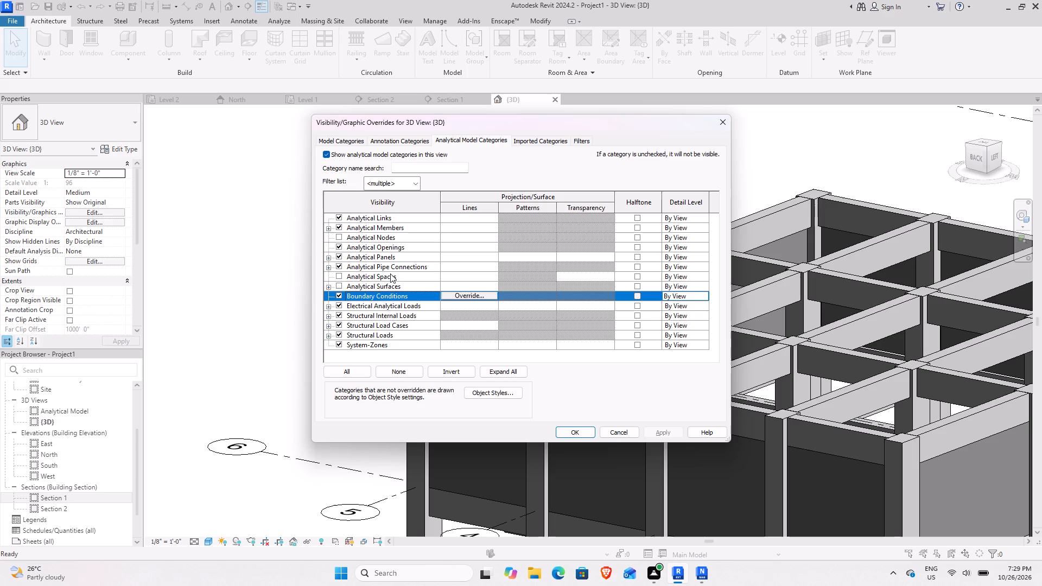
scroll(390, 271, "down", 3)
scroll(392, 286, "up", 5)
scroll(391, 290, "down", 2)
scroll(384, 291, "up", 4)
Examine the analytical model categories and the Analytical Members subcategories in the 3D view's Visibility/Graphic Overrides.
left_click(330, 225)
left_click(331, 229)
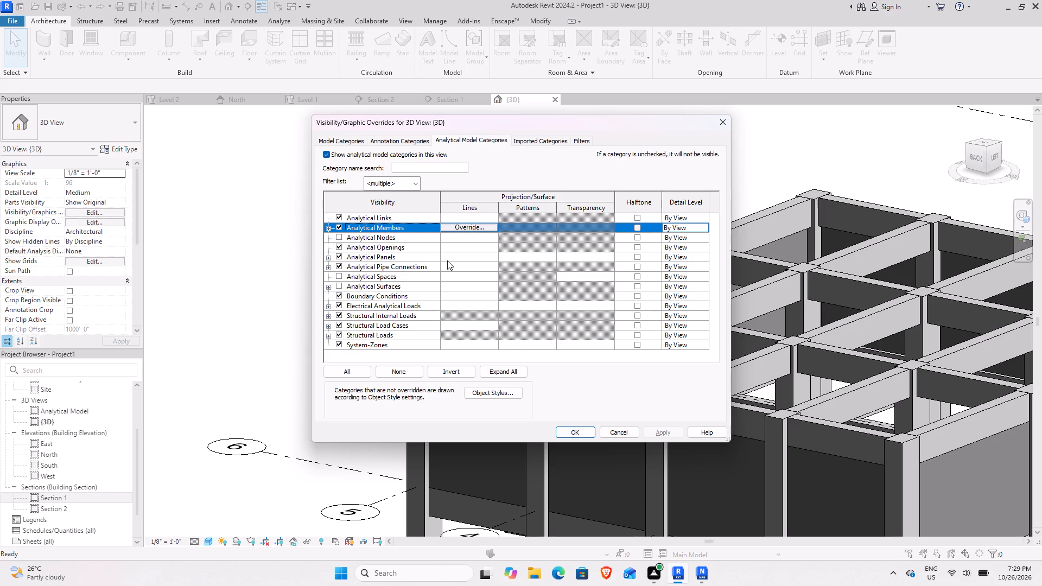
left_click(351, 368)
scroll(414, 308, "down", 4)
scroll(414, 308, "up", 4)
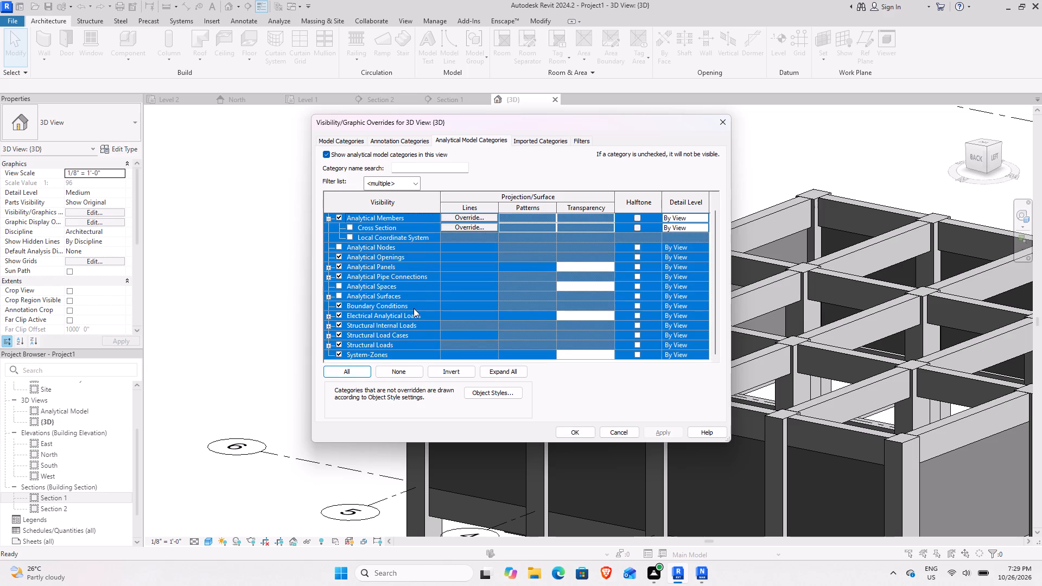
scroll(414, 308, "down", 4)
scroll(414, 308, "up", 4)
scroll(414, 308, "down", 4)
scroll(414, 308, "up", 4)
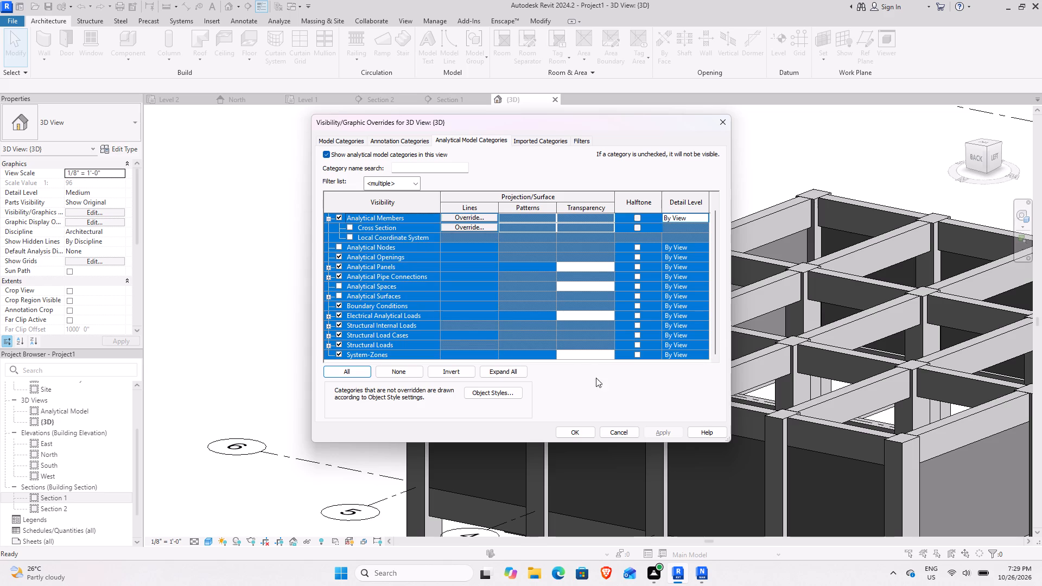
left_click(602, 407)
left_click(583, 394)
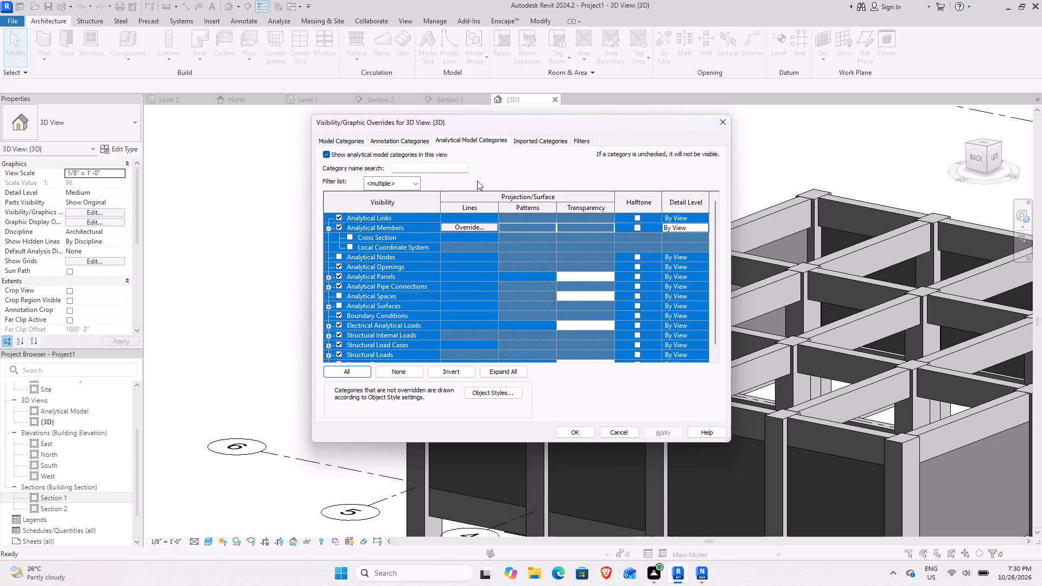
left_click_drag(478, 181, 473, 181)
left_click(409, 182)
left_click(456, 177)
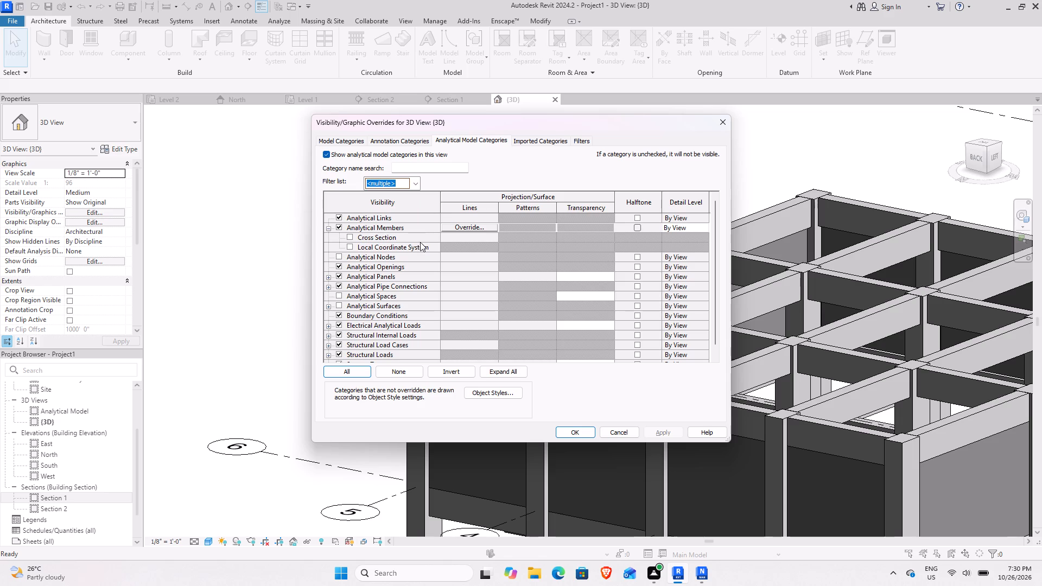
scroll(379, 288, "down", 4)
left_click(368, 283)
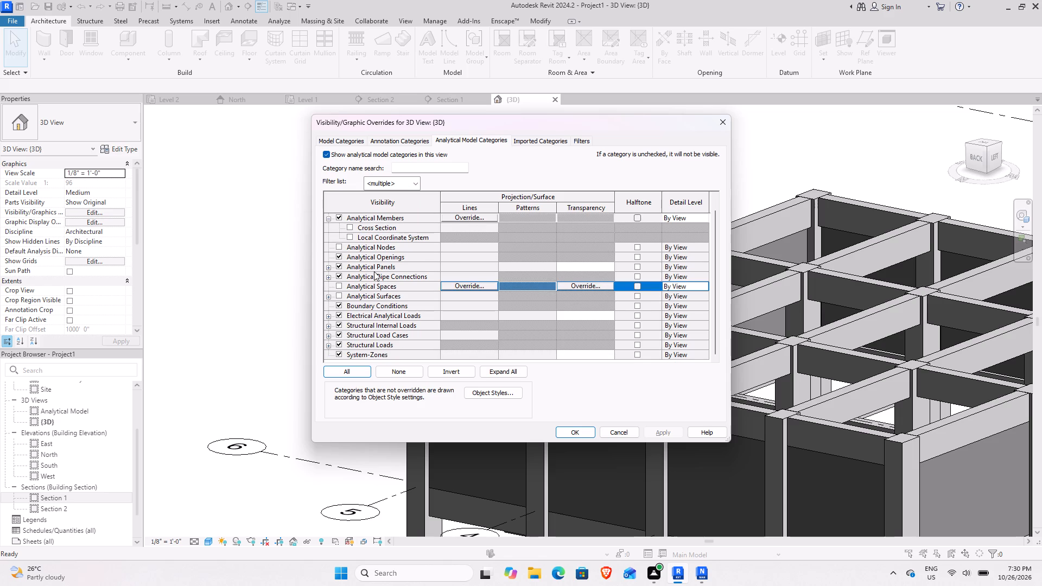
key("d")
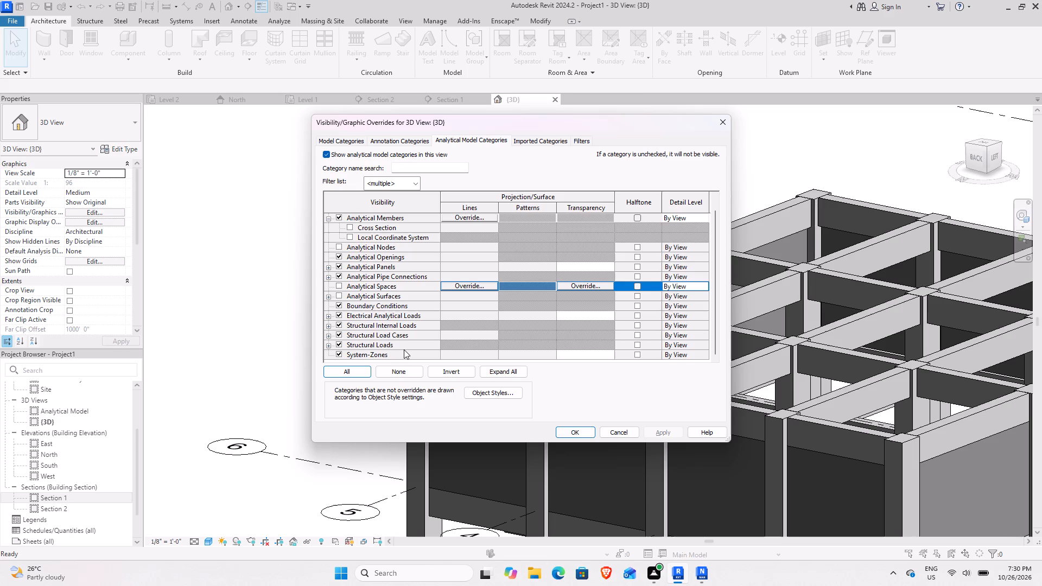
scroll(397, 313, "down", 5)
scroll(395, 312, "up", 4)
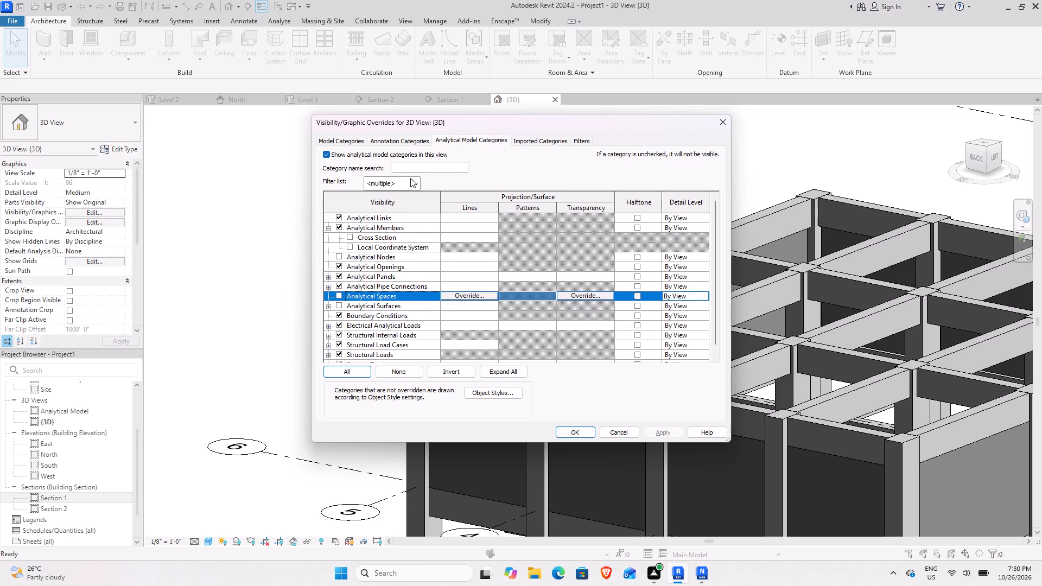
Include Infrastructure in the discipline filter and review the analytical model categories.
left_click(413, 187)
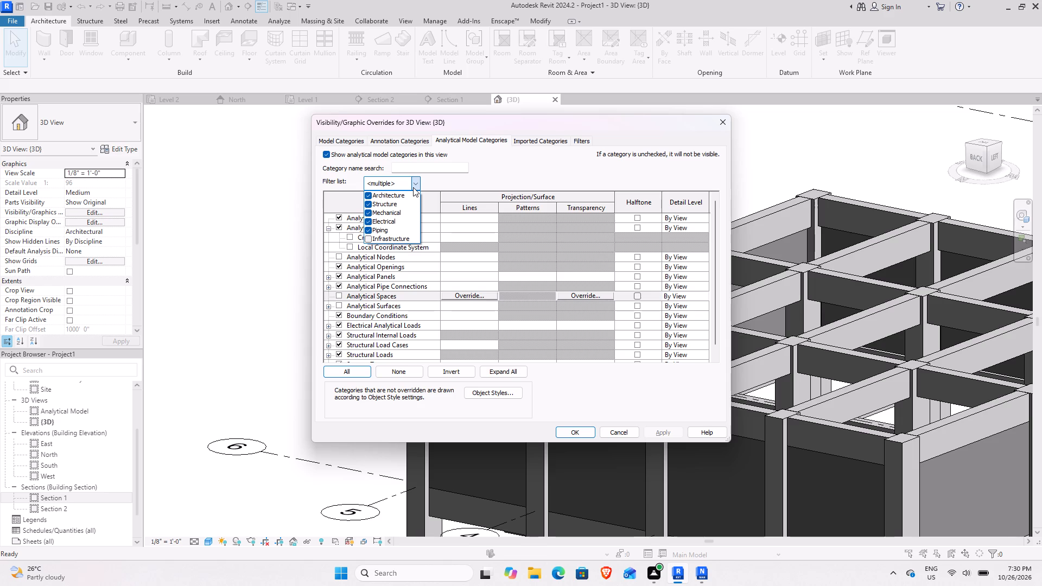
left_click(371, 238)
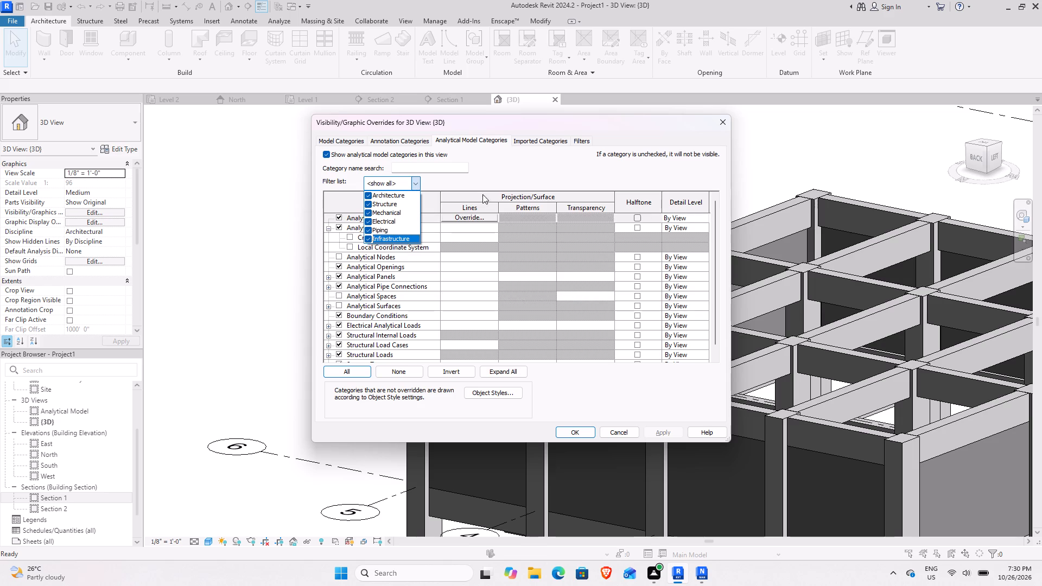
left_click(504, 179)
left_click_drag(389, 288, 383, 286)
scroll(380, 286, "down", 10)
scroll(374, 286, "up", 4)
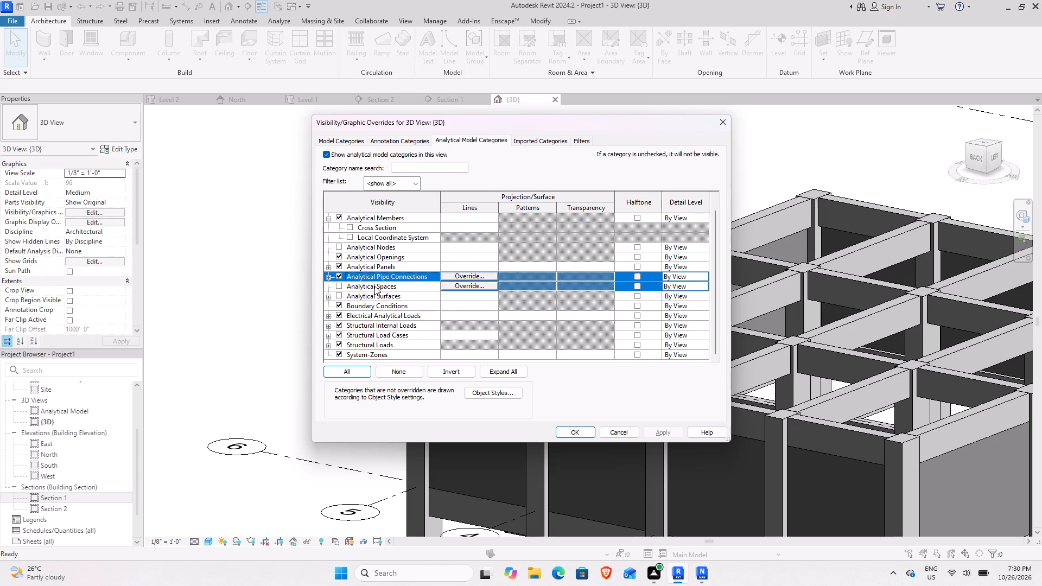
scroll(374, 286, "up", 1)
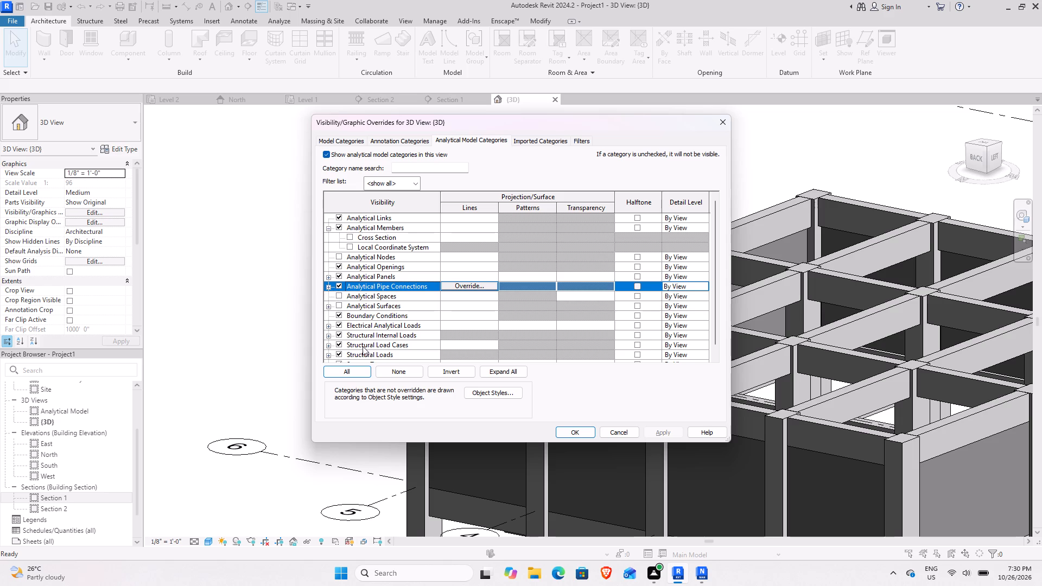
scroll(389, 328, "down", 4)
scroll(388, 328, "up", 1)
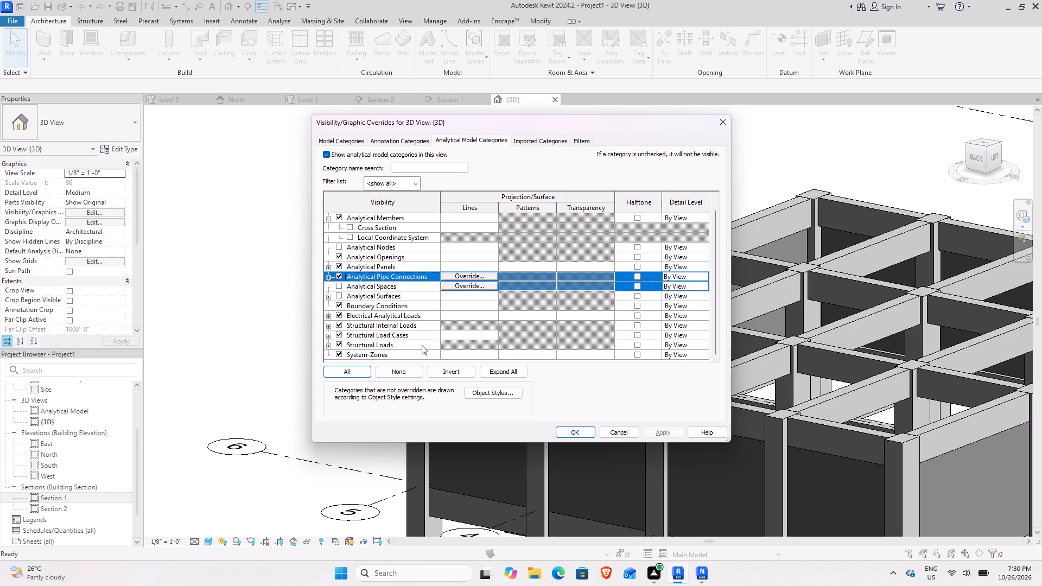
Expand all analytical model categories, examine their subcategories and filter list, and close the overrides without applying changes.
left_click(504, 373)
scroll(476, 338, "down", 4)
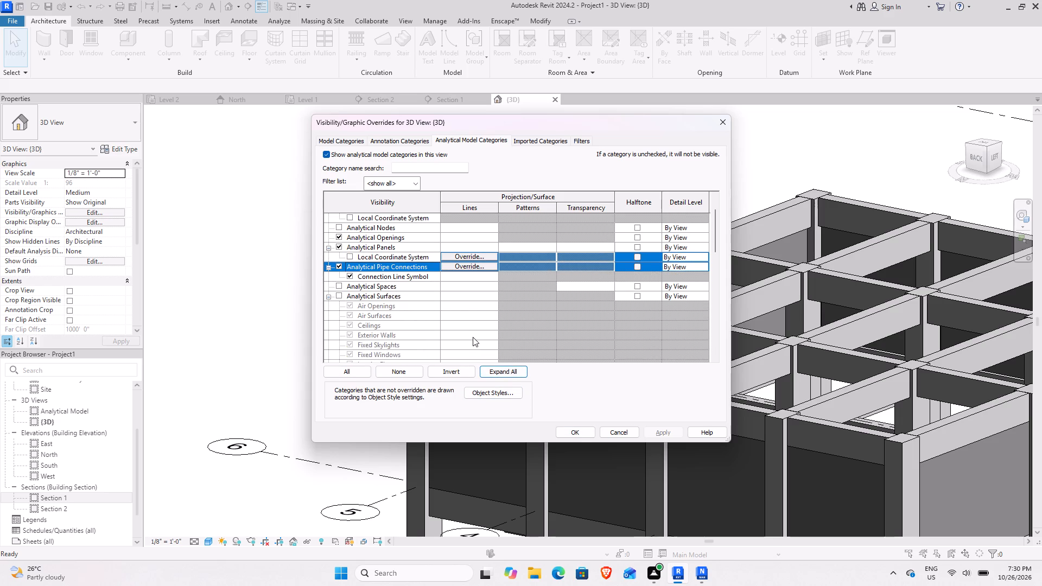
scroll(473, 337, "down", 20)
scroll(473, 337, "down", 2)
scroll(466, 330, "up", 1)
scroll(466, 330, "down", 20)
left_click(378, 316)
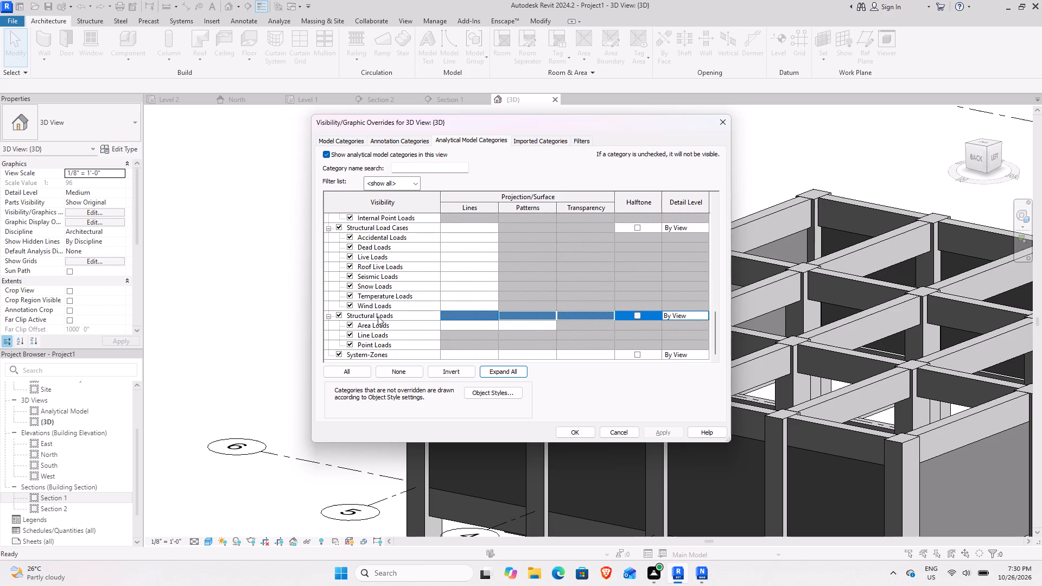
scroll(377, 315, "down", 5)
scroll(374, 315, "up", 17)
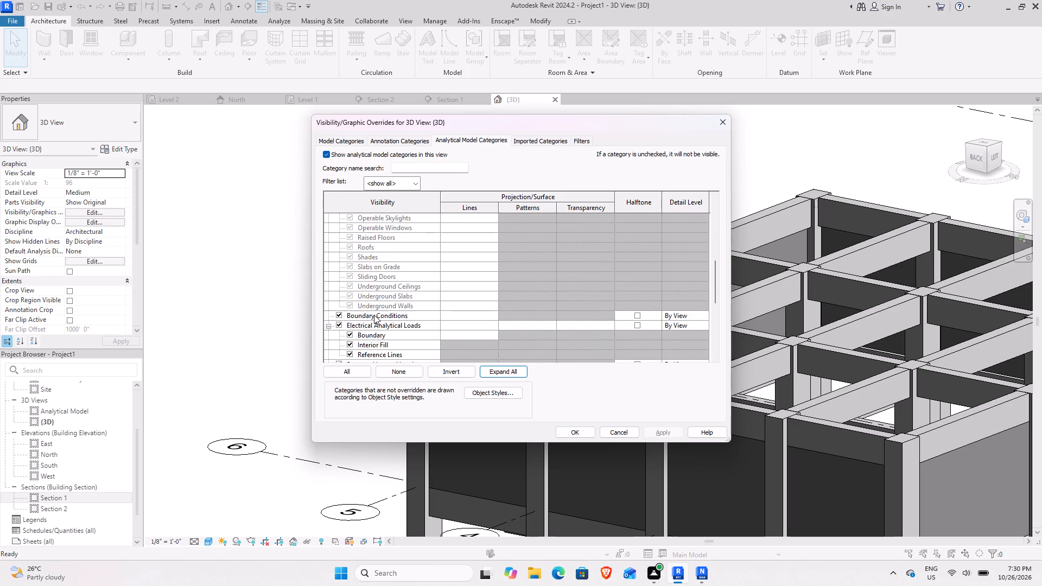
scroll(374, 315, "up", 20)
scroll(374, 315, "up", 6)
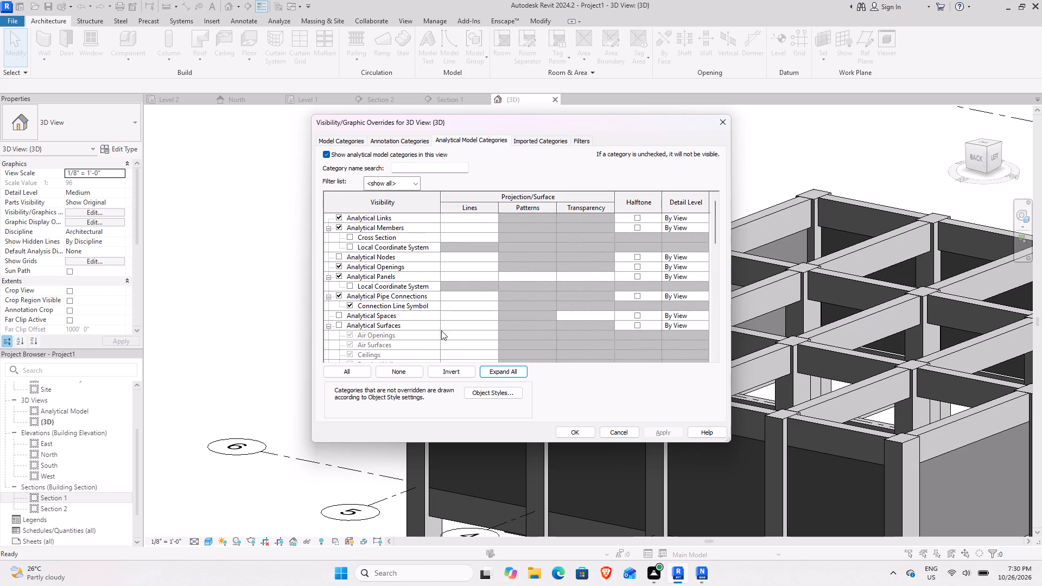
left_click(454, 370)
left_click(576, 385)
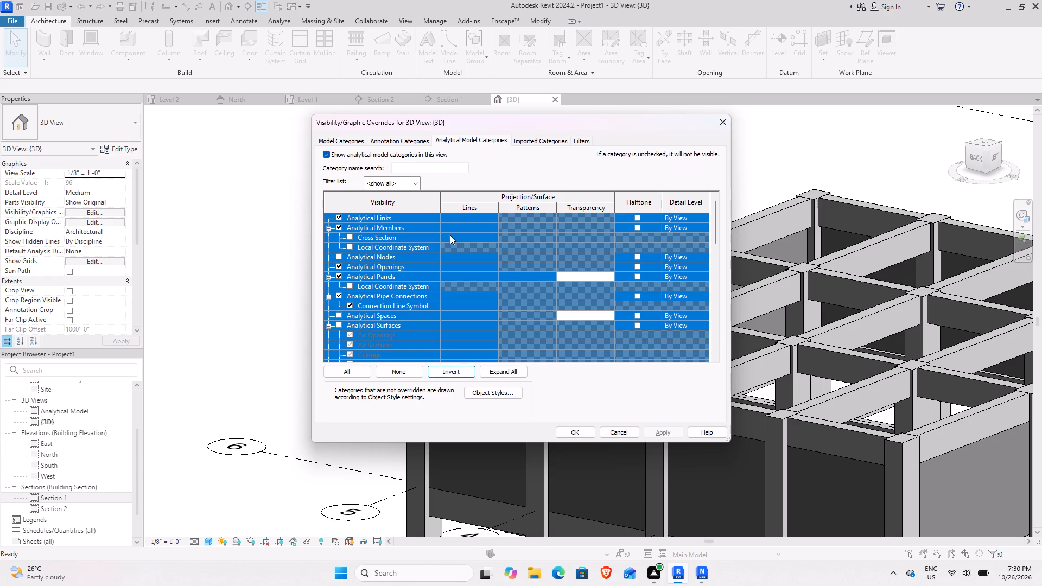
left_click(411, 188)
left_click(533, 183)
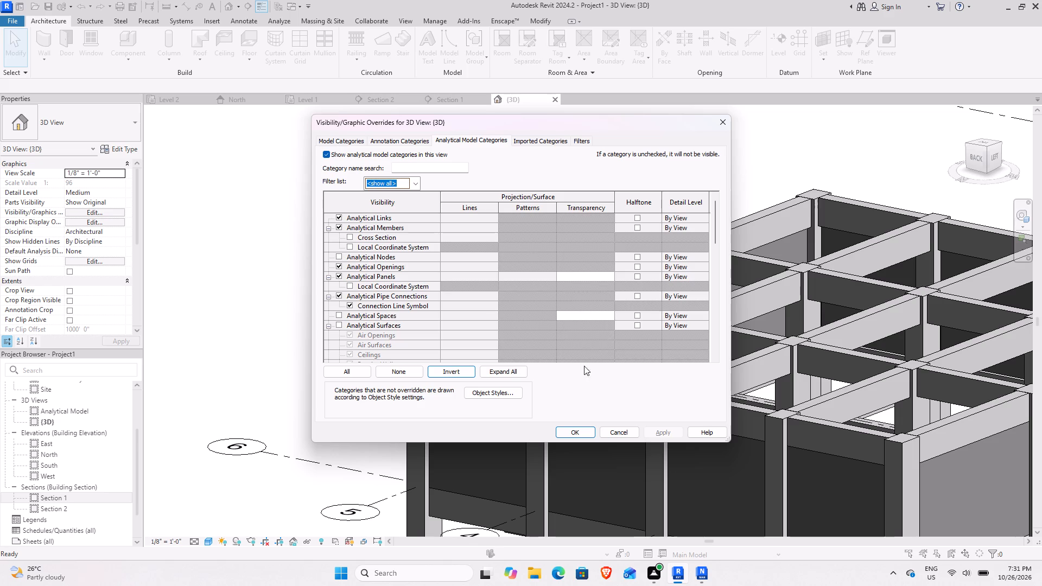
left_click(625, 431)
Set the 3D view's Phase Filter to Show Complete and inspect the frame from above.
left_click(332, 308)
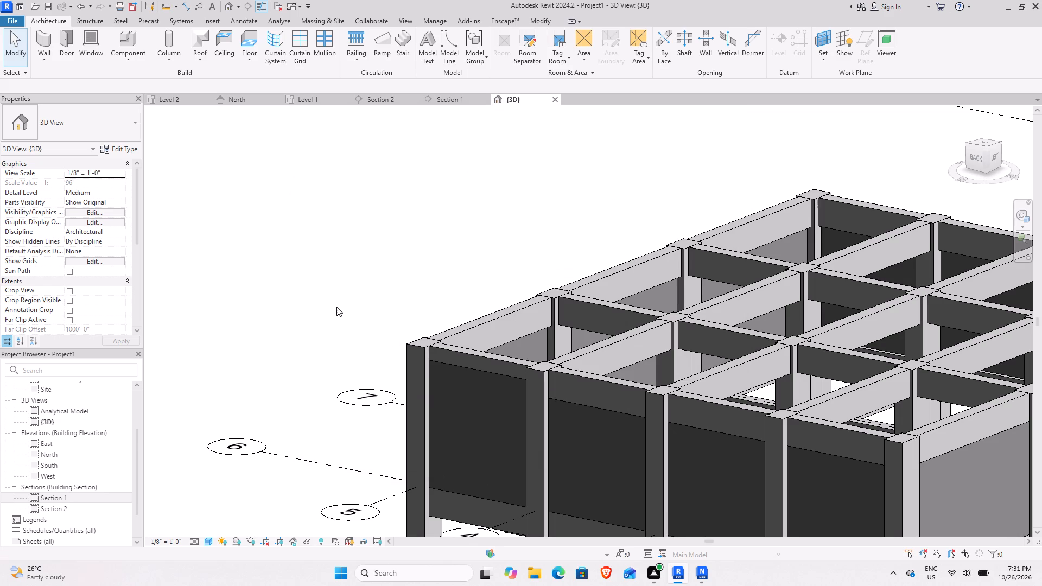
scroll(336, 307, "down", 8)
middle_click_drag(482, 335, 431, 333)
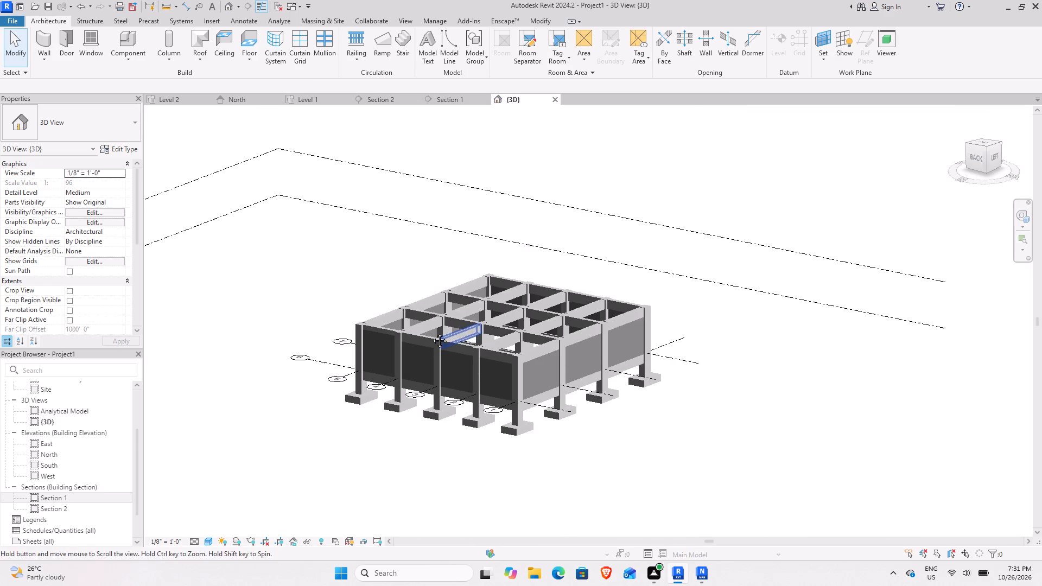
middle_click_drag(431, 333, 431, 332)
scroll(406, 326, "up", 6)
scroll(54, 298, "down", 4)
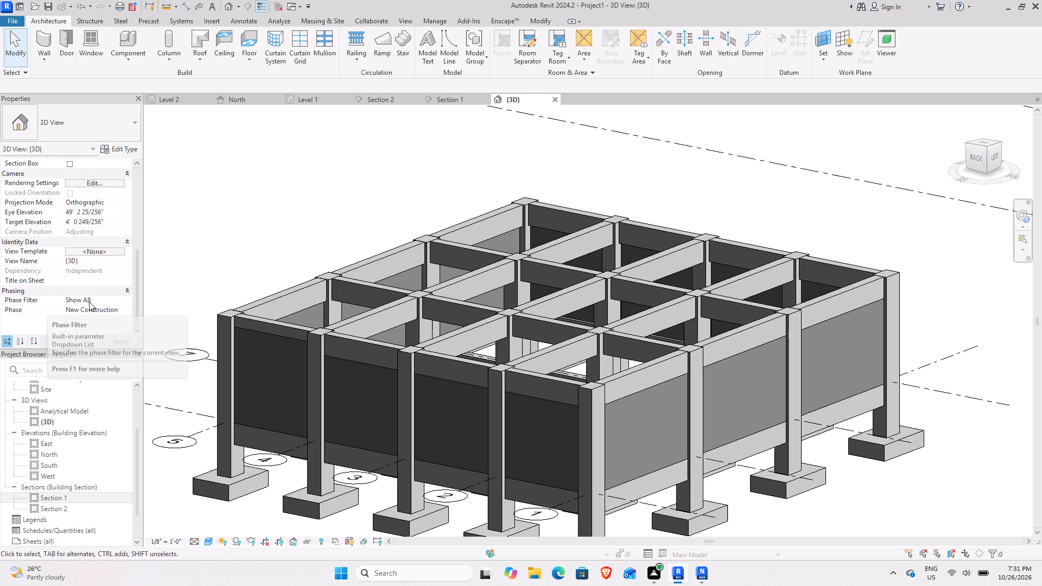
left_click(118, 301)
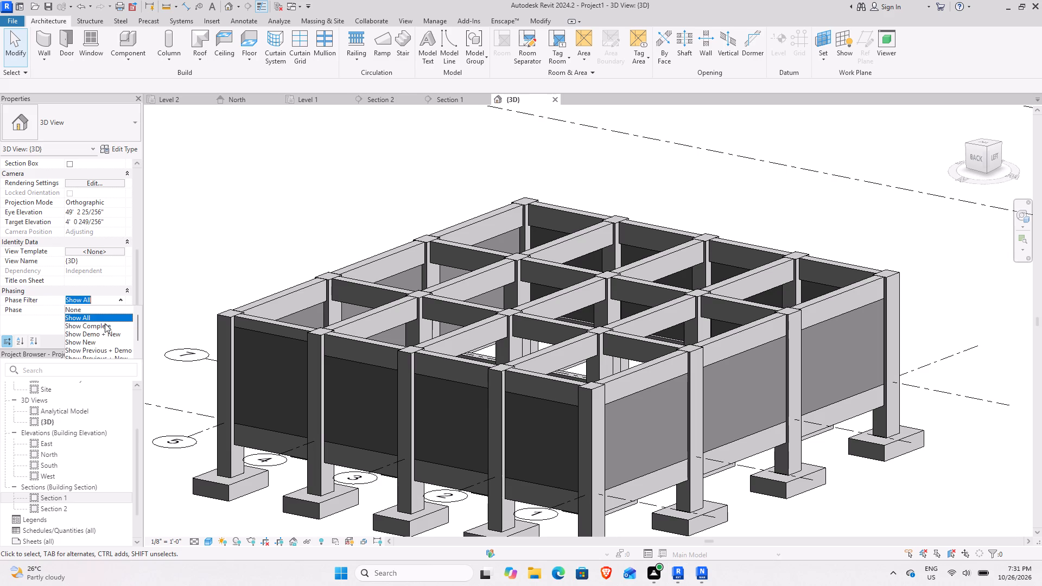
scroll(112, 333, "down", 3)
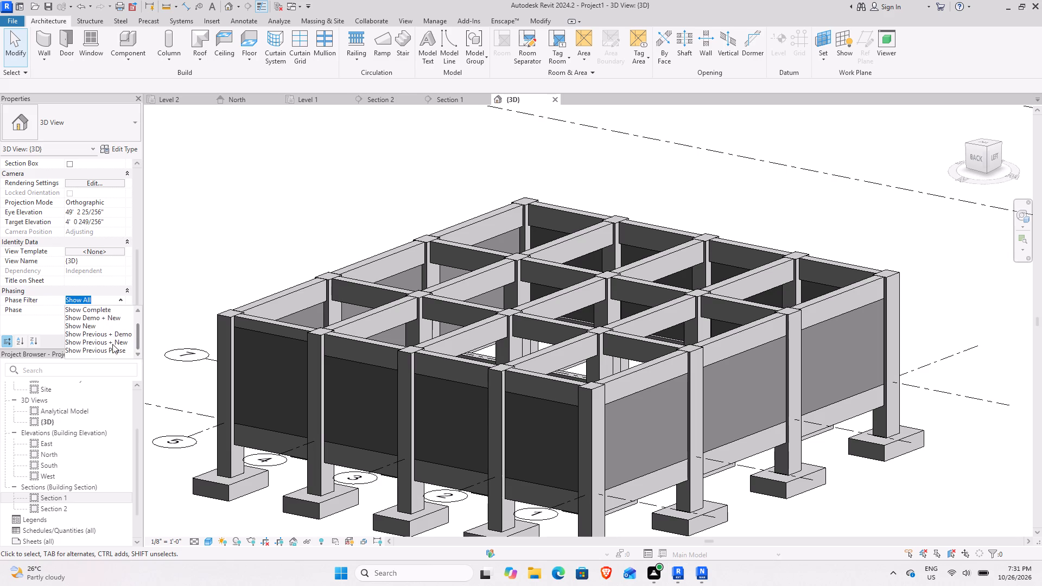
scroll(103, 329, "up", 4)
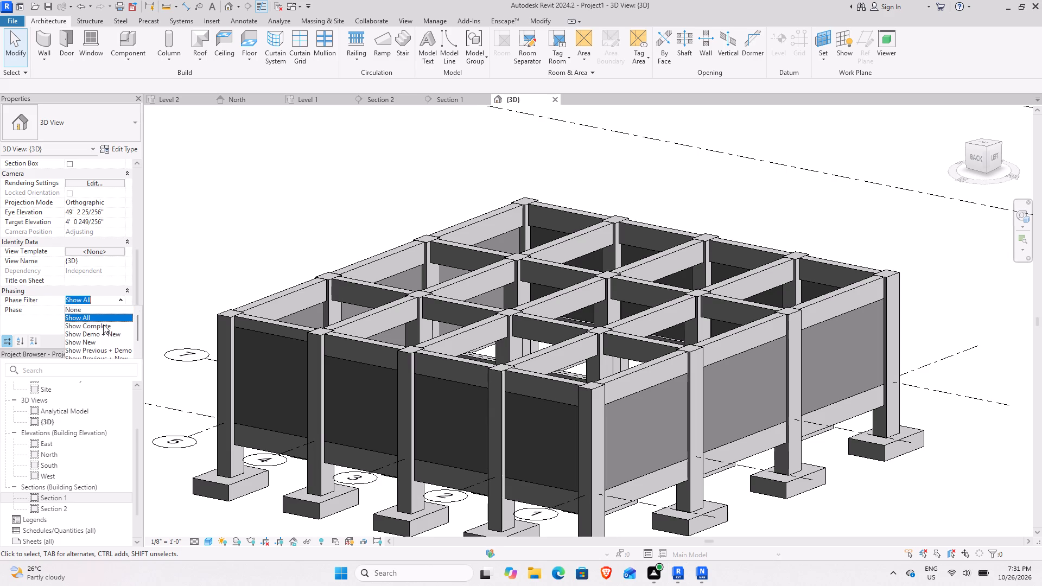
left_click(103, 324)
scroll(717, 399, "up", 5)
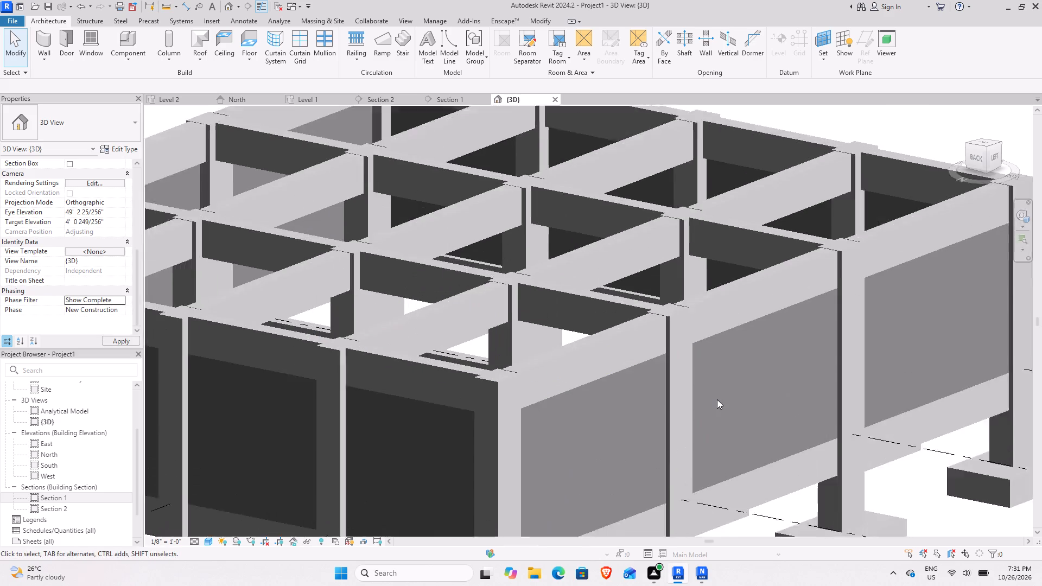
scroll(603, 376, "down", 11)
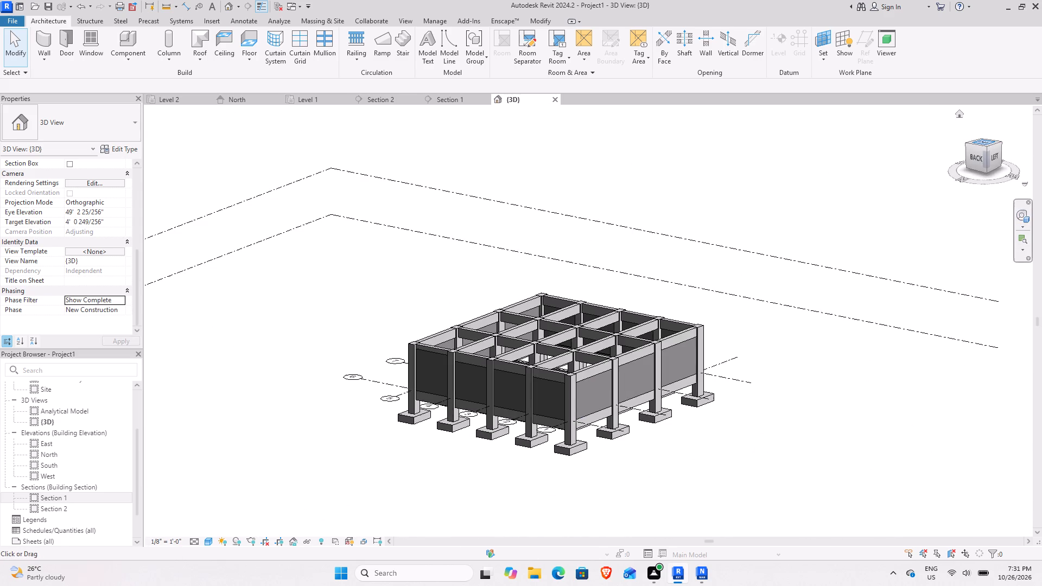
left_click_drag(985, 145, 982, 210)
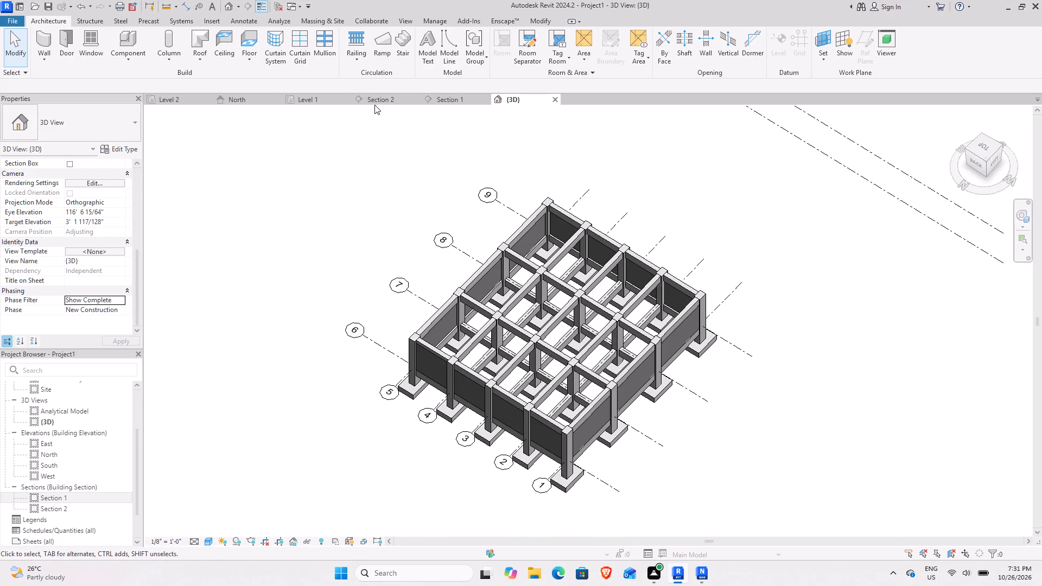
From the Level 1 plan, create a flat Generic - 12" roof on Level 2 with a rectangular footprint along the outer footing edges, grids 7 to 9.
left_click(322, 101)
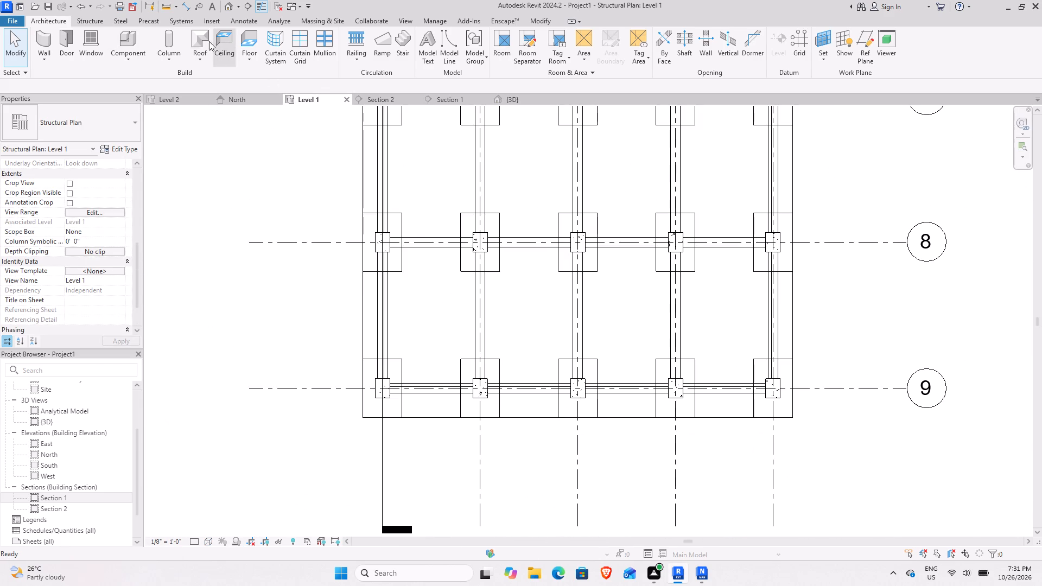
left_click(200, 41)
middle_click_drag(408, 171, 328, 219)
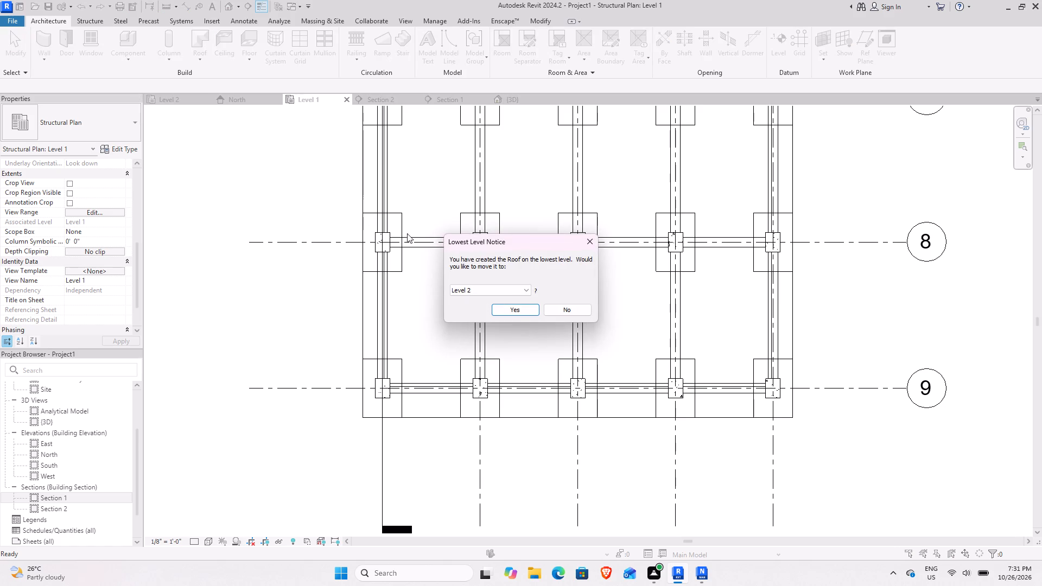
left_click(514, 314)
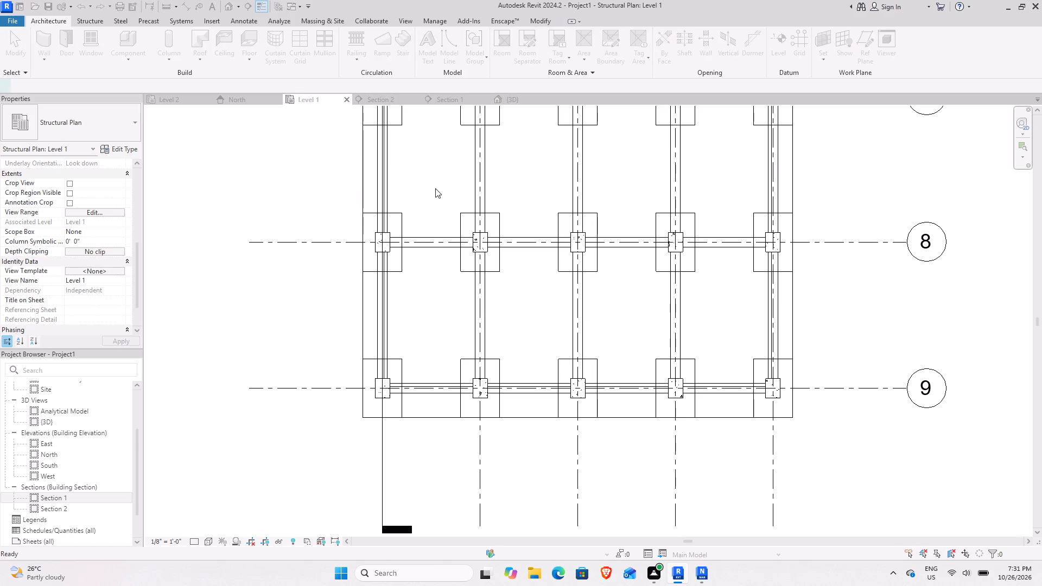
middle_click_drag(450, 190, 340, 277)
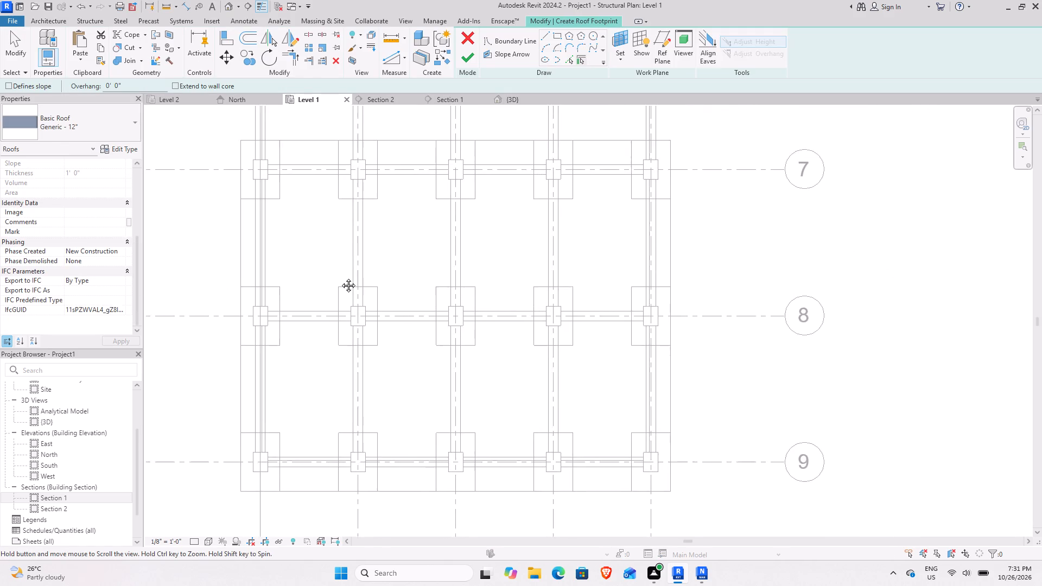
middle_click_drag(340, 277, 351, 298)
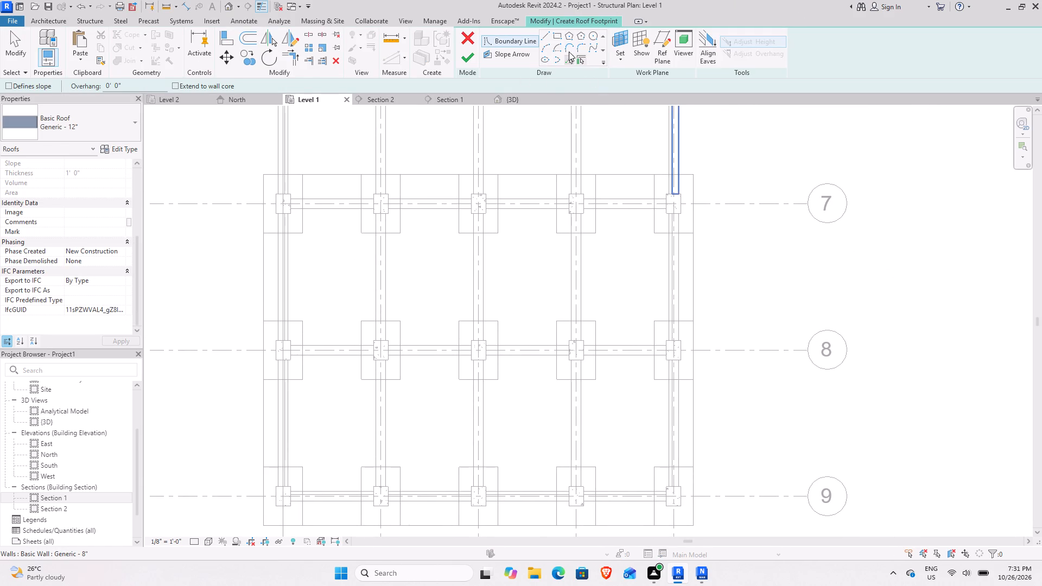
left_click(557, 35)
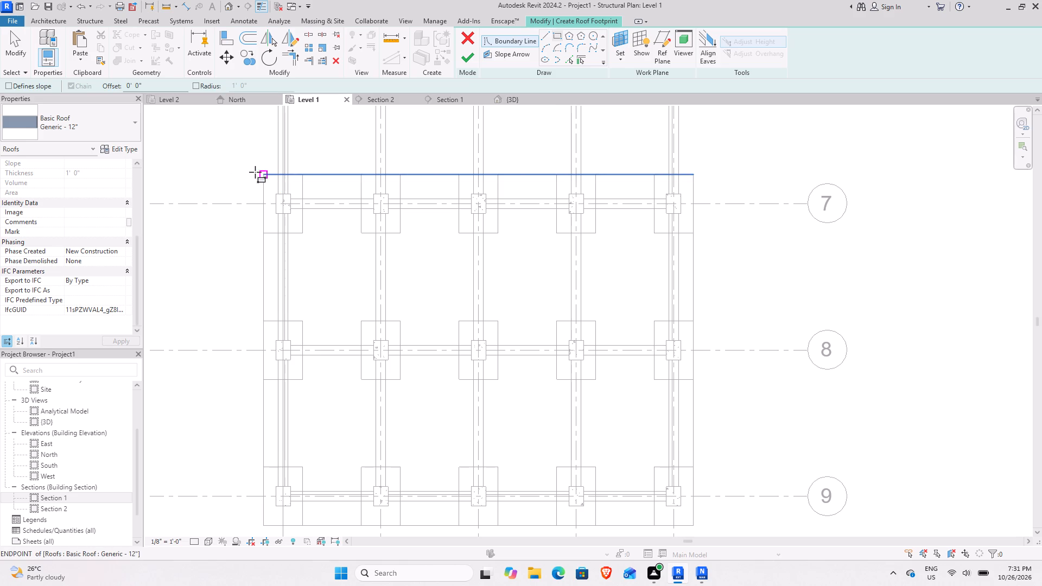
left_click(260, 176)
middle_click_drag(411, 280, 402, 220)
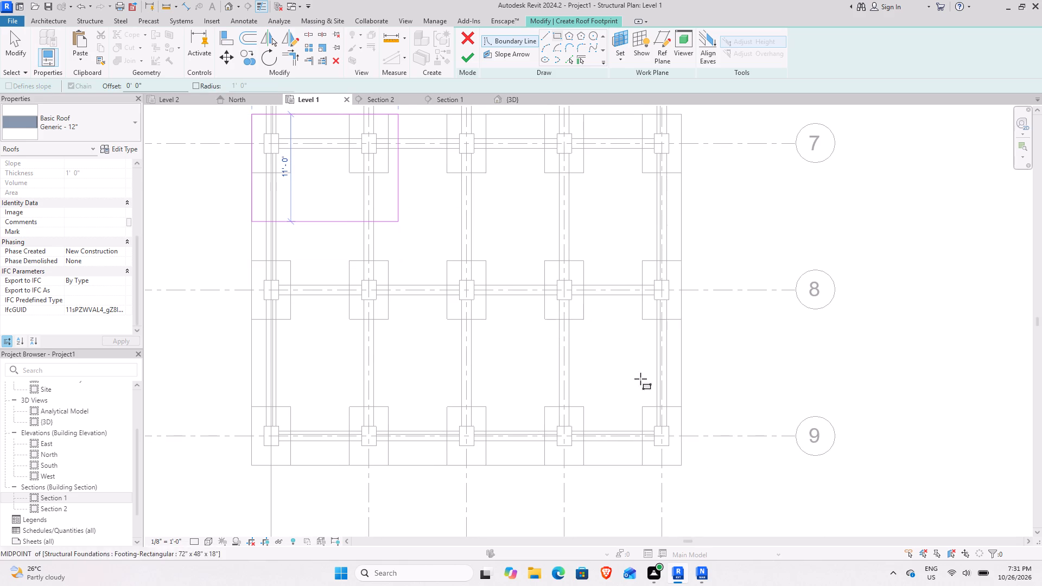
left_click(683, 465)
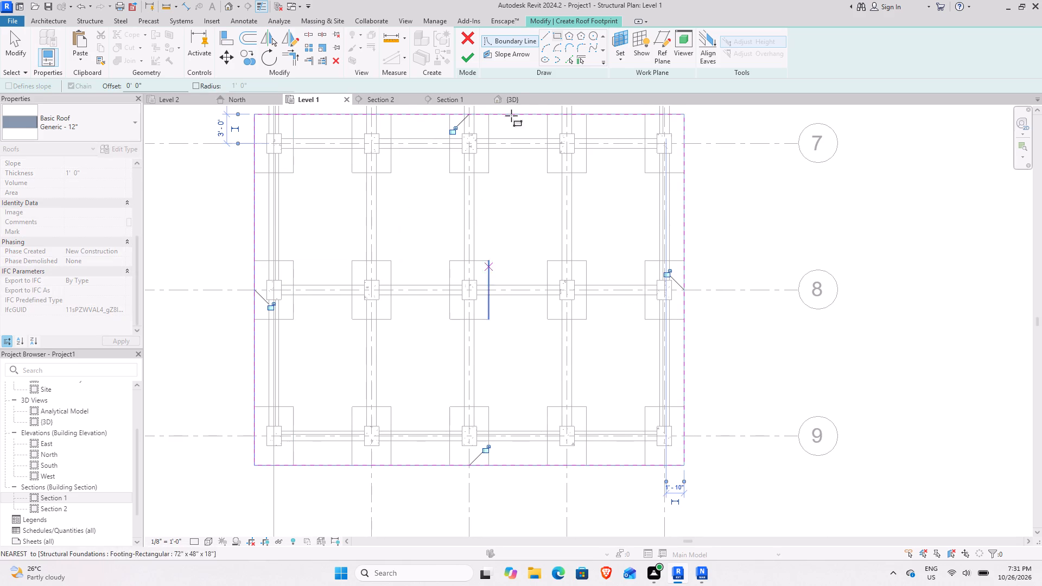
left_click(467, 56)
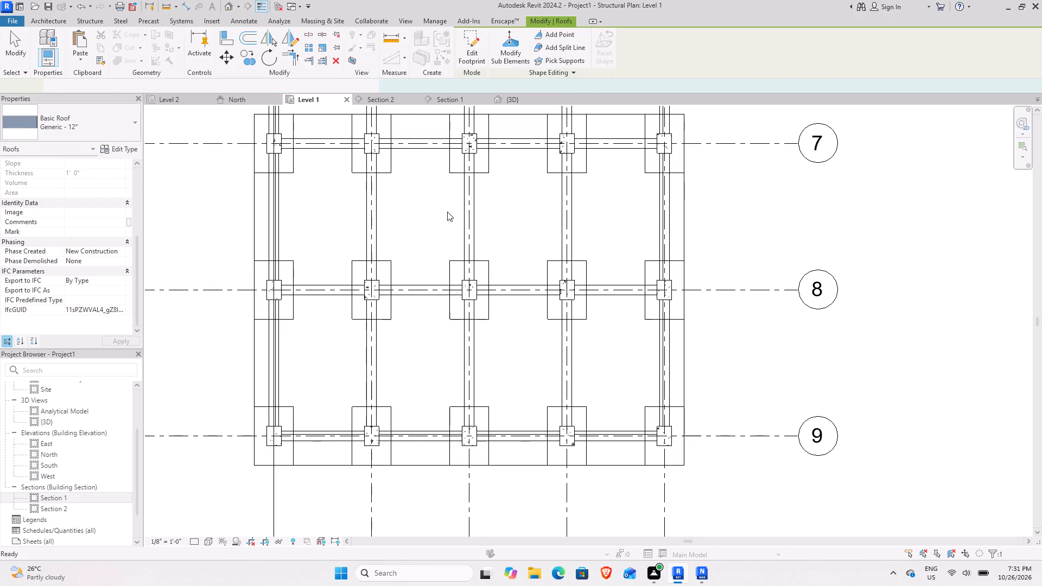
In the 3D view, set the new roof's Base Level to Level 1 and deselect the roof.
left_click(525, 102)
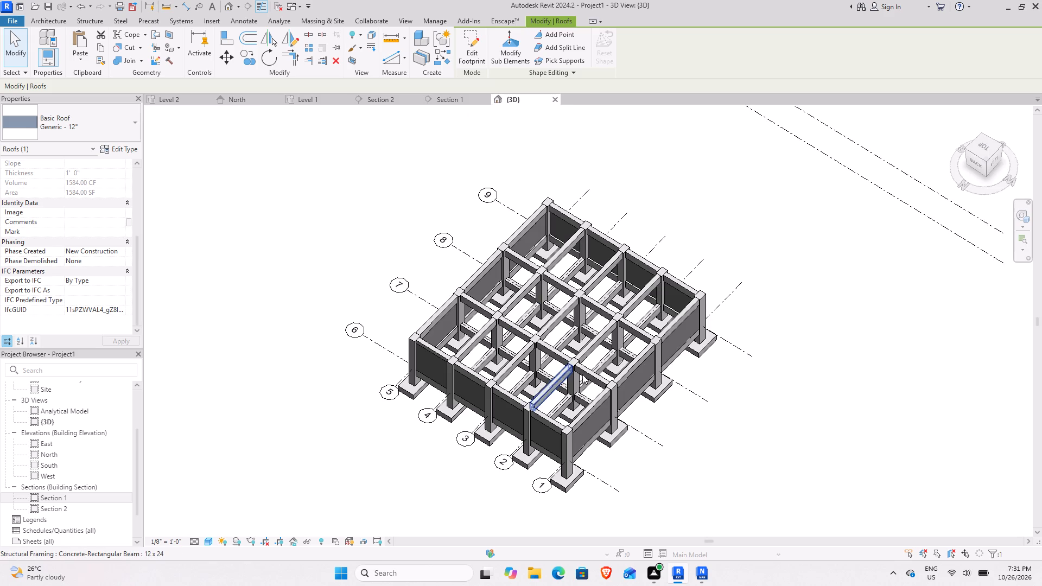
scroll(586, 320, "up", 4)
left_click(118, 124)
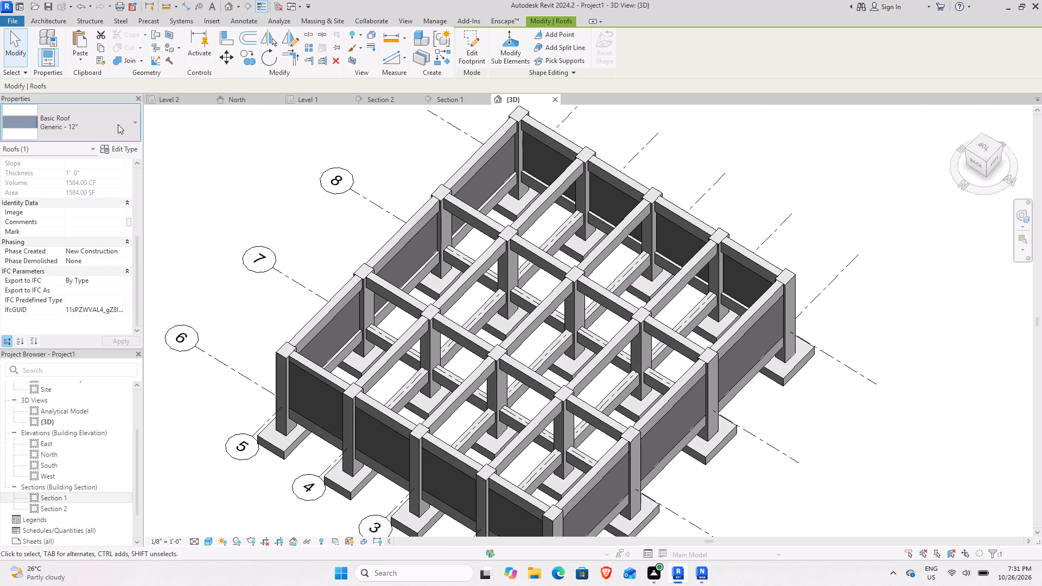
left_click(118, 124)
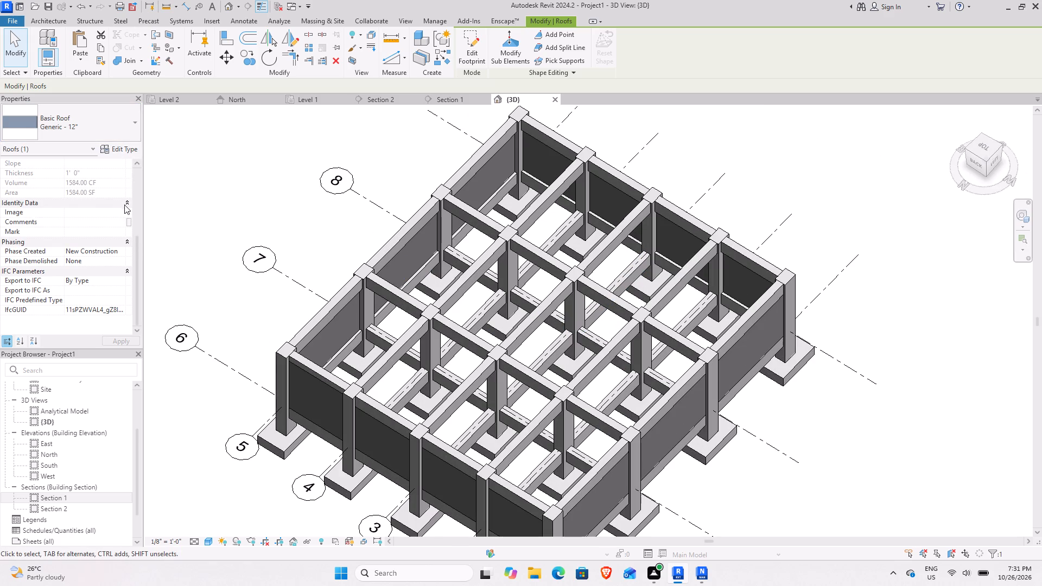
scroll(72, 218, "up", 5)
left_click(120, 177)
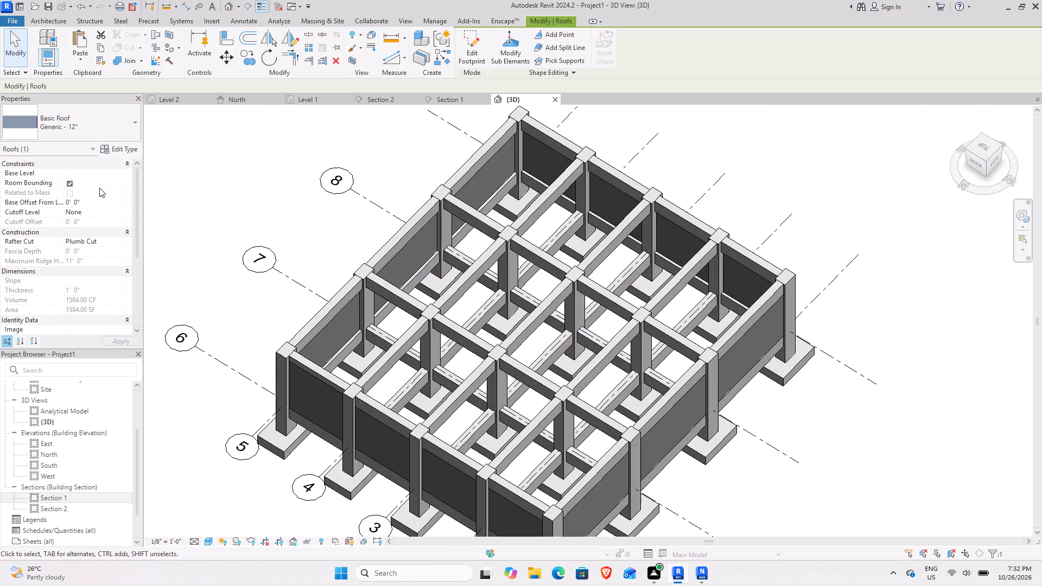
left_click(118, 176)
left_click(100, 184)
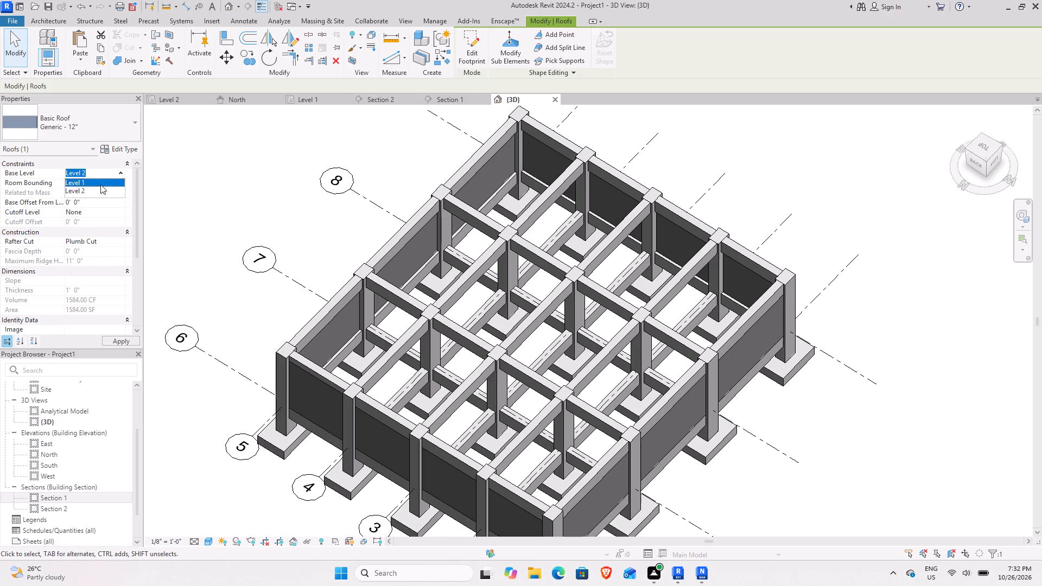
middle_click_drag(365, 344, 313, 178)
scroll(22, 260, "down", 8)
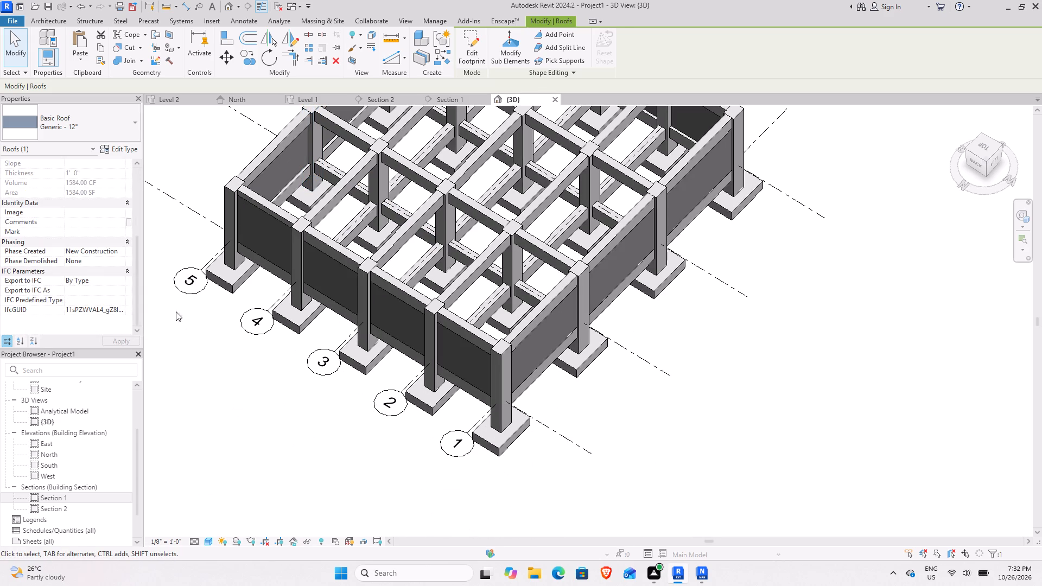
left_click(221, 372)
Set the 3D view's Phase Filter to Show All.
scroll(83, 264, "down", 9)
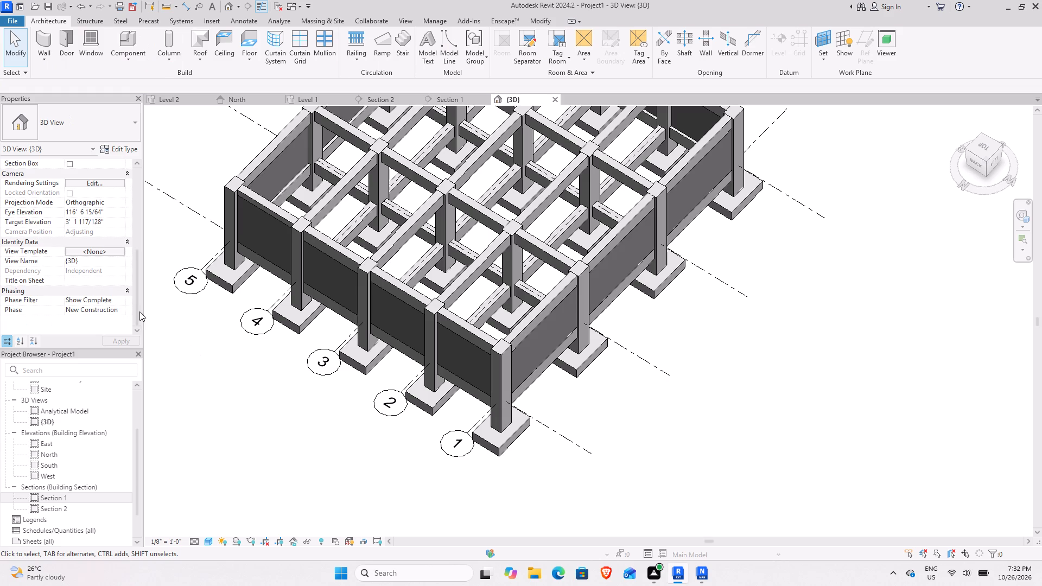
left_click(122, 301)
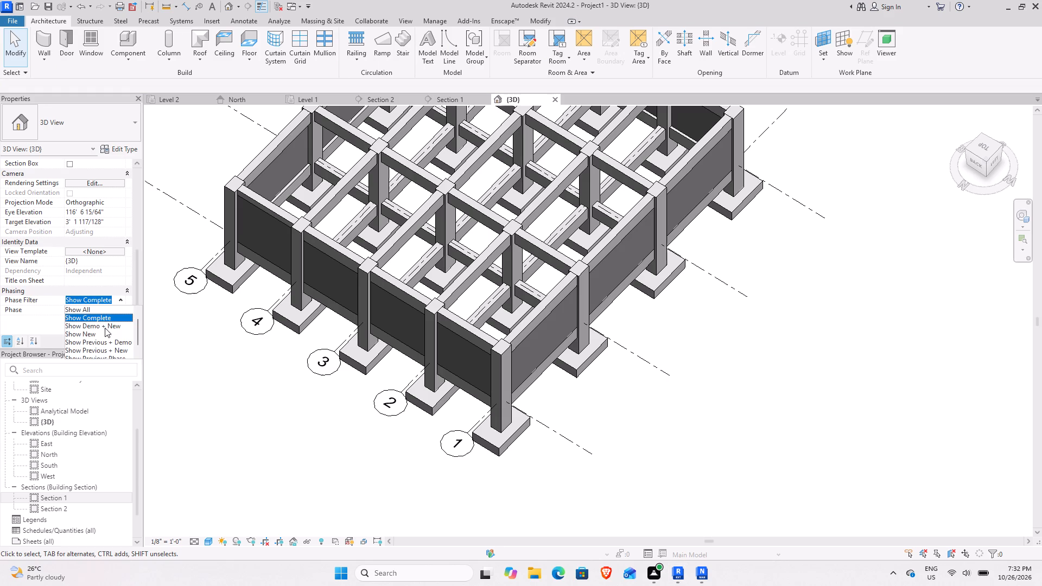
scroll(91, 315, "up", 4)
left_click(98, 317)
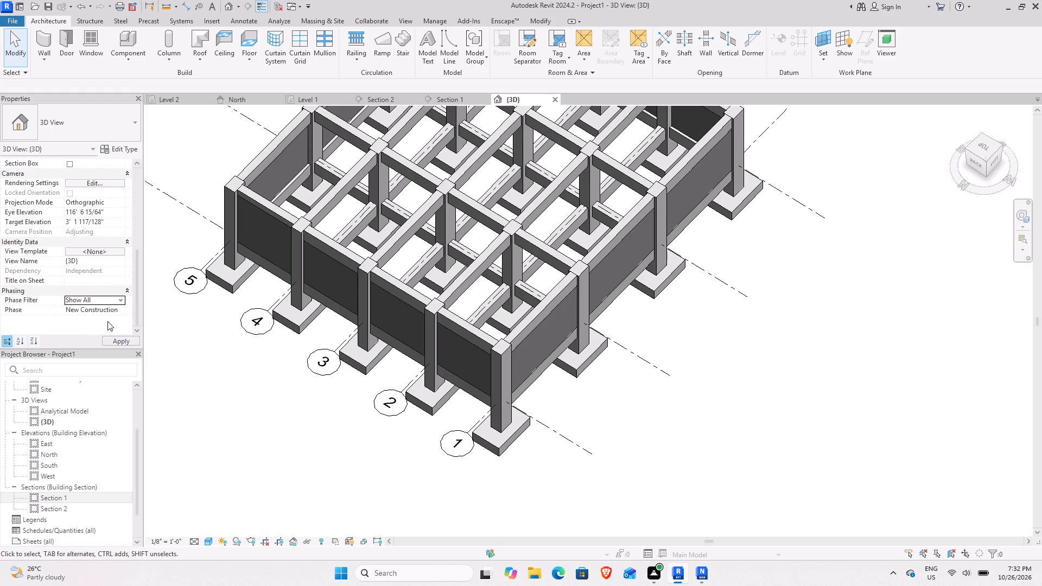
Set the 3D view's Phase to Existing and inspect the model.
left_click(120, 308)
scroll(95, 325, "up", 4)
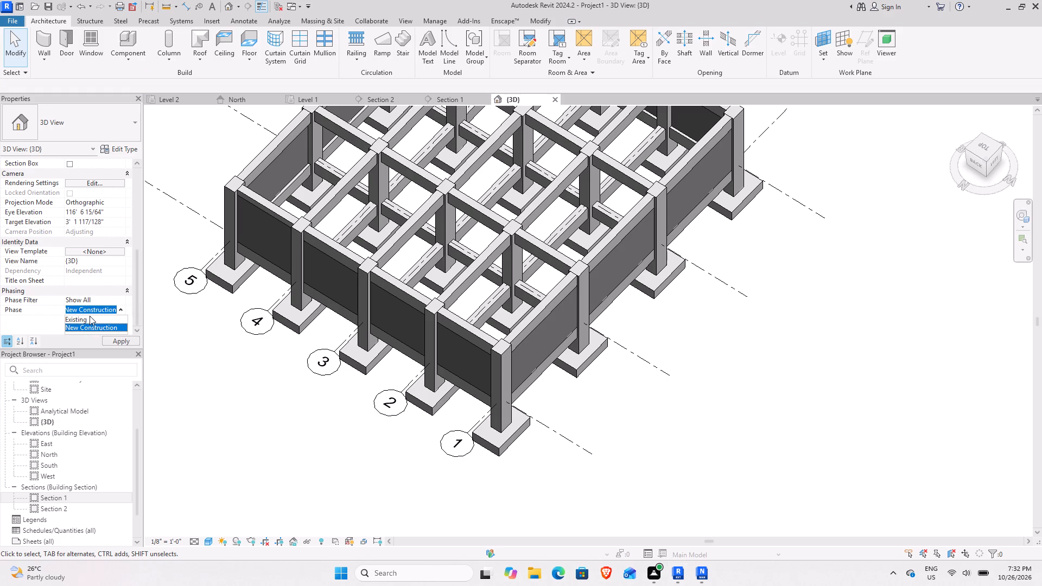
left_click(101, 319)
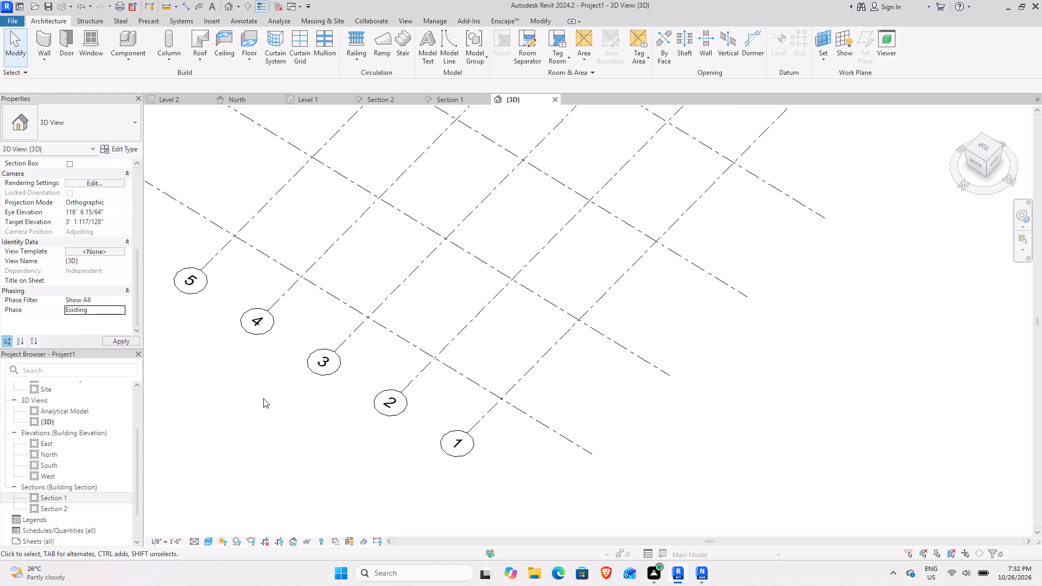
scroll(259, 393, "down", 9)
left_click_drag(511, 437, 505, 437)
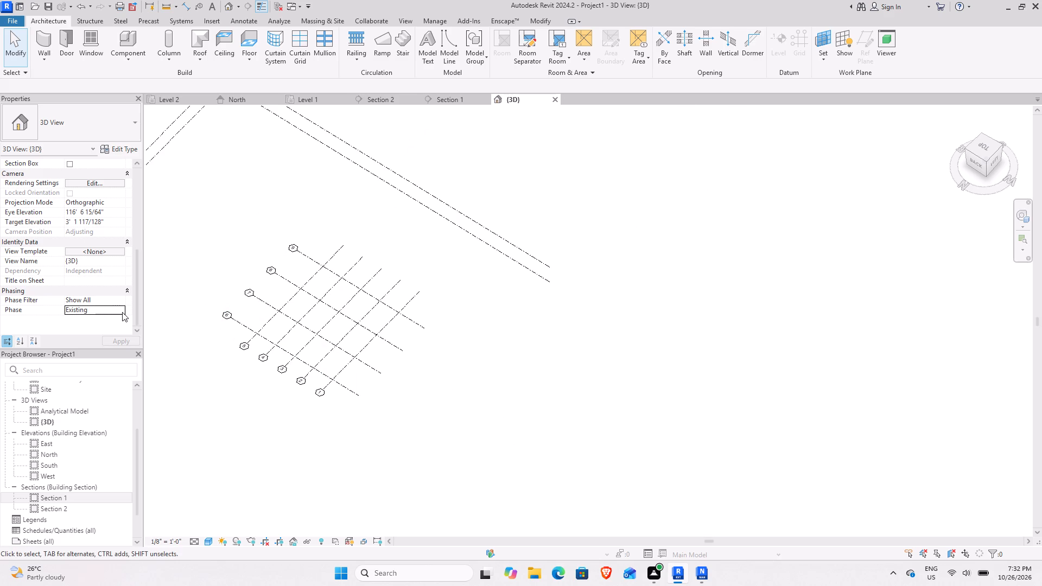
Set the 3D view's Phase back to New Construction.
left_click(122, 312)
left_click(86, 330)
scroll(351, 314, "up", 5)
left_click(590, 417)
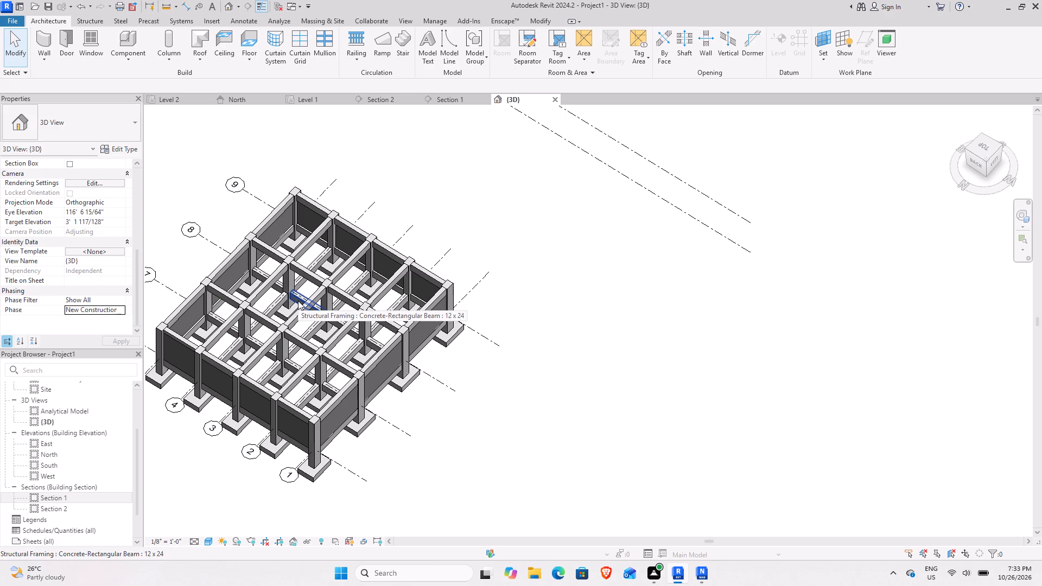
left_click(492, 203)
Examine the analytical model categories in the 3D view's Visibility/Graphic Overrides.
scroll(293, 244, "down", 5)
middle_click_drag(282, 259, 338, 251)
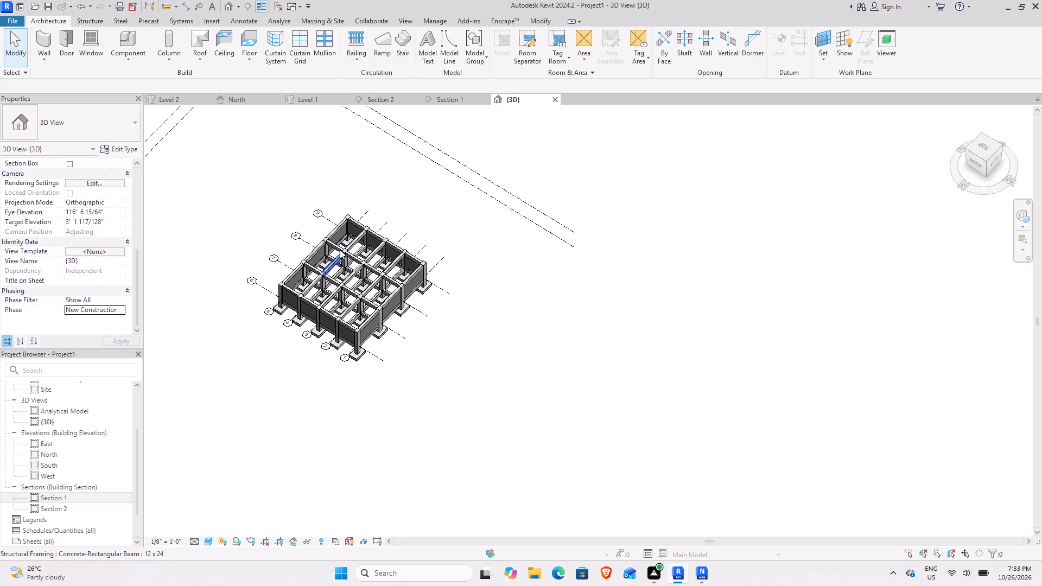
scroll(39, 259, "up", 9)
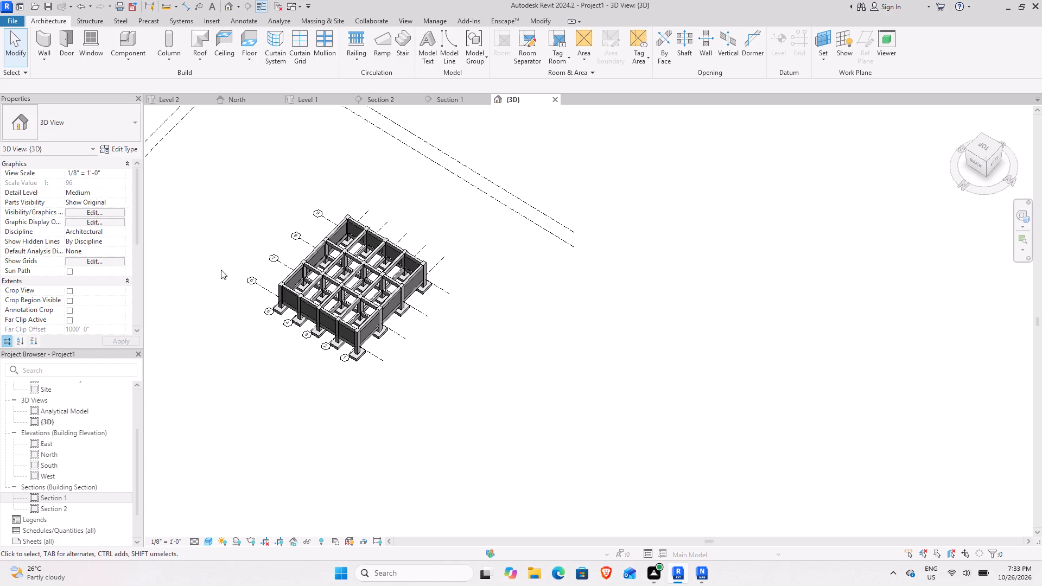
left_click(406, 23)
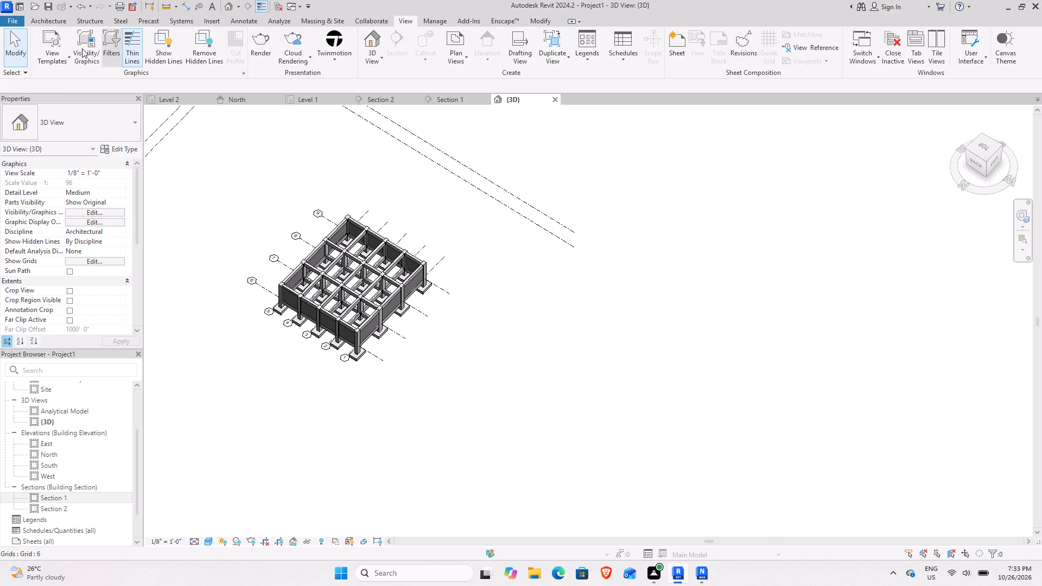
left_click(82, 48)
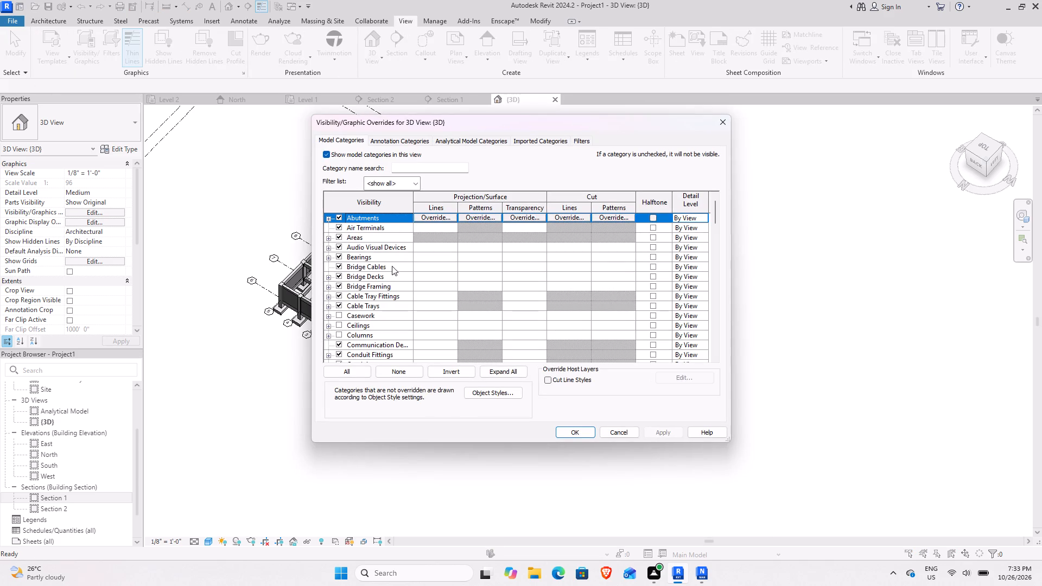
left_click(460, 143)
scroll(354, 323, "down", 4)
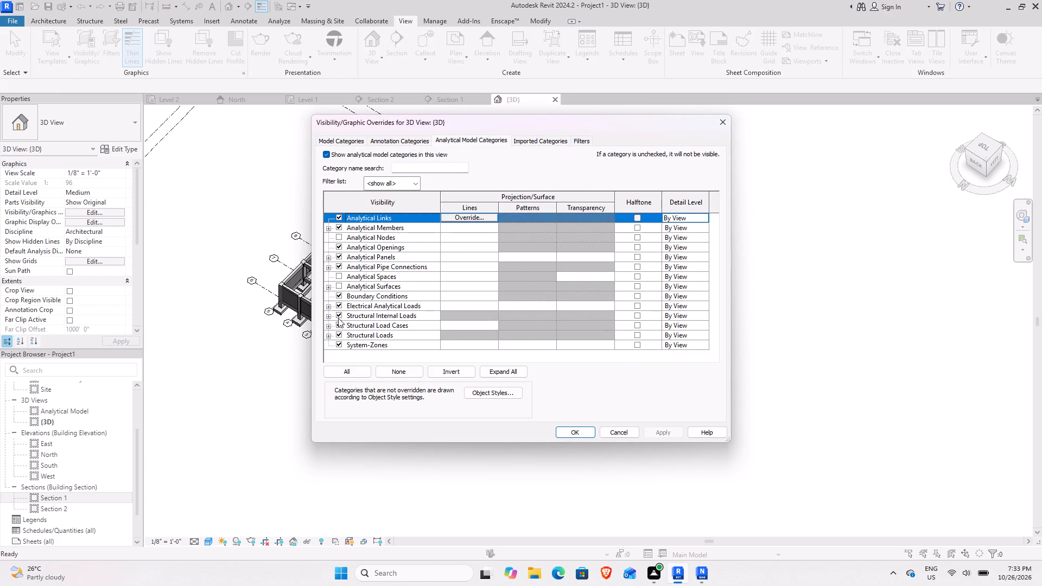
scroll(344, 308, "up", 3)
scroll(351, 296, "down", 3)
scroll(353, 294, "up", 2)
scroll(354, 288, "down", 3)
scroll(354, 288, "up", 3)
scroll(354, 285, "down", 3)
scroll(354, 285, "up", 3)
scroll(354, 285, "down", 4)
scroll(354, 285, "up", 4)
scroll(354, 285, "down", 4)
scroll(354, 285, "up", 3)
scroll(421, 328, "up", 5)
scroll(401, 290, "down", 4)
Review the imported and annotation categories, and close the overrides without applying changes.
left_click(550, 139)
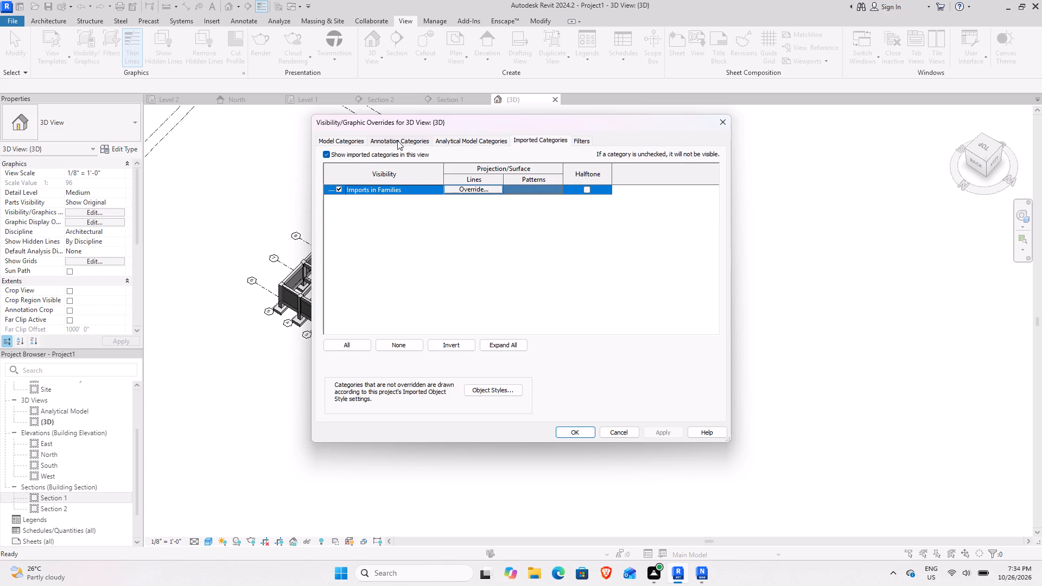
left_click(397, 141)
scroll(423, 270, "down", 4)
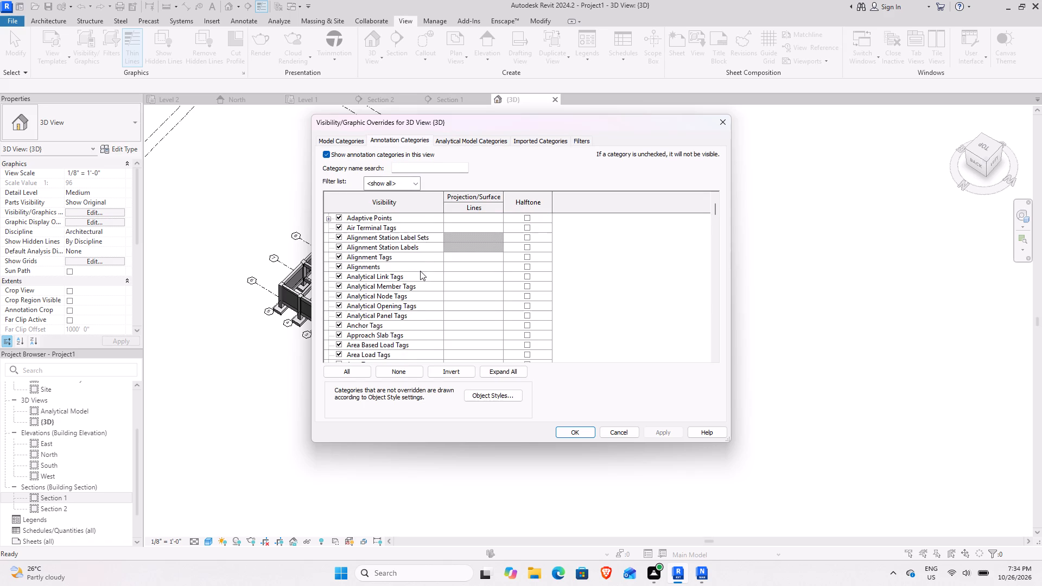
scroll(419, 271, "down", 20)
scroll(419, 271, "down", 4)
scroll(420, 264, "up", 6)
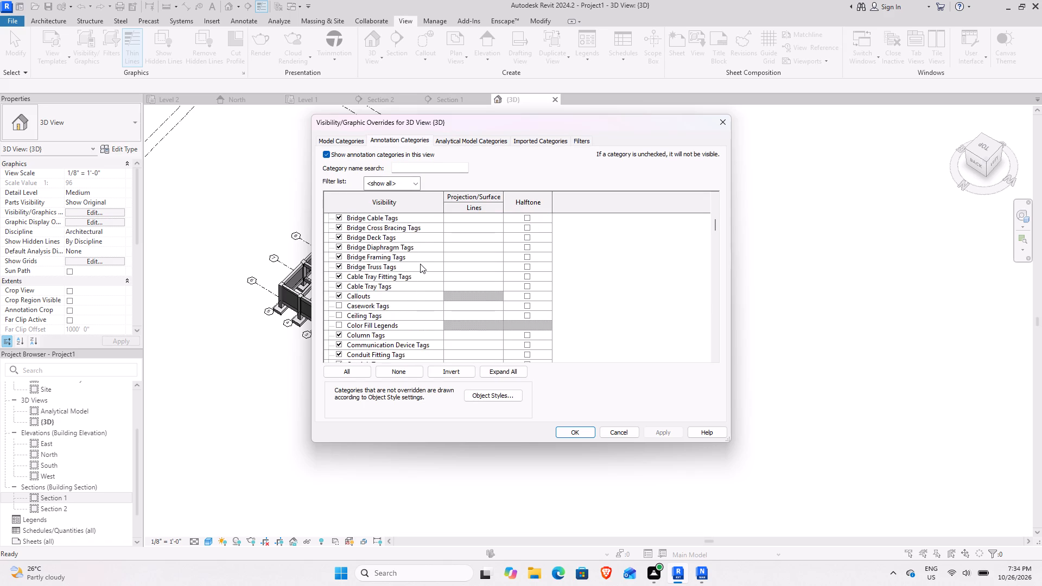
scroll(420, 264, "up", 3)
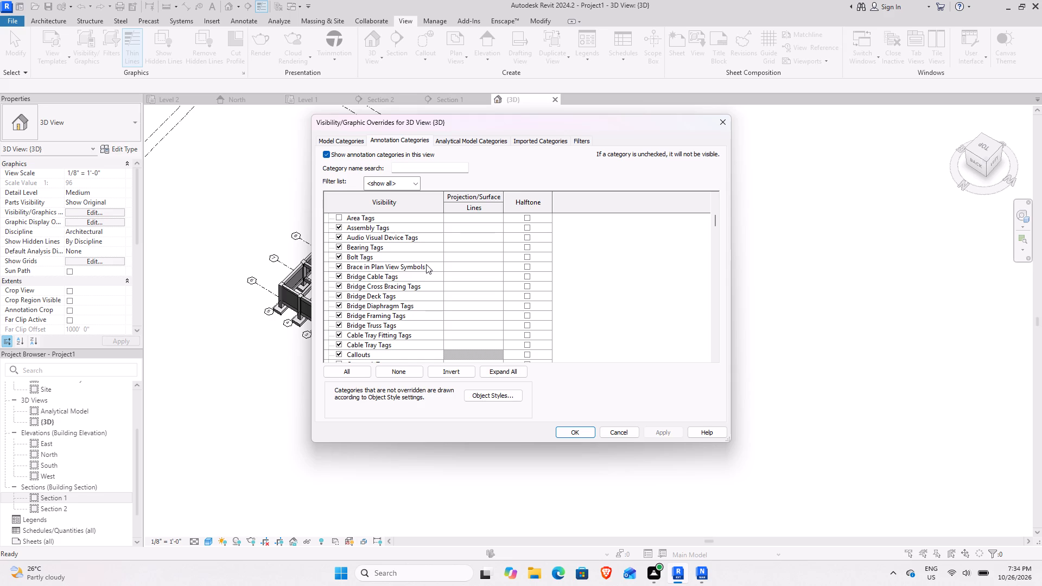
left_click_drag(650, 423, 633, 428)
left_click(624, 432)
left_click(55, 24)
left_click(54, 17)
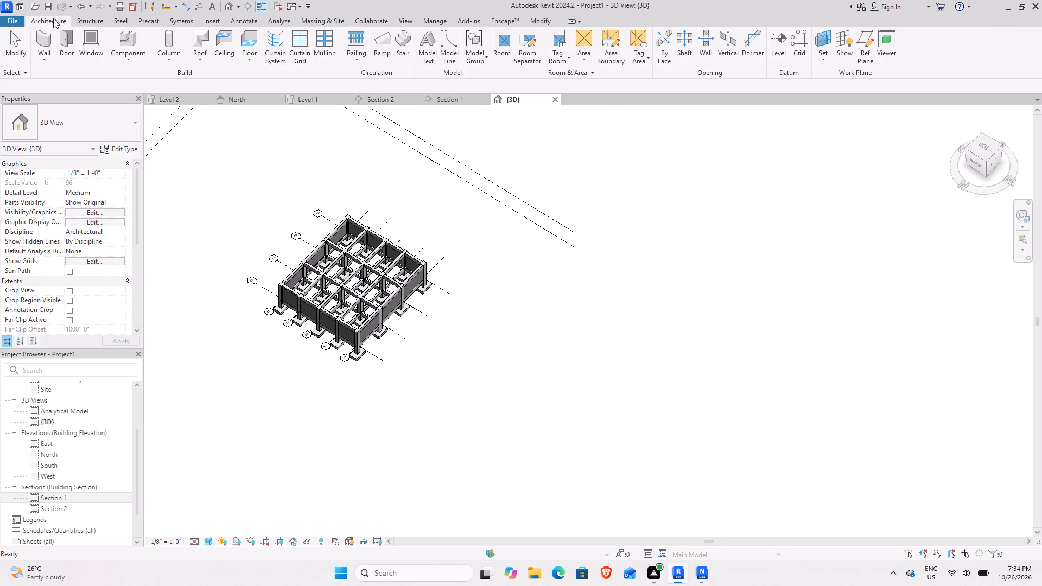
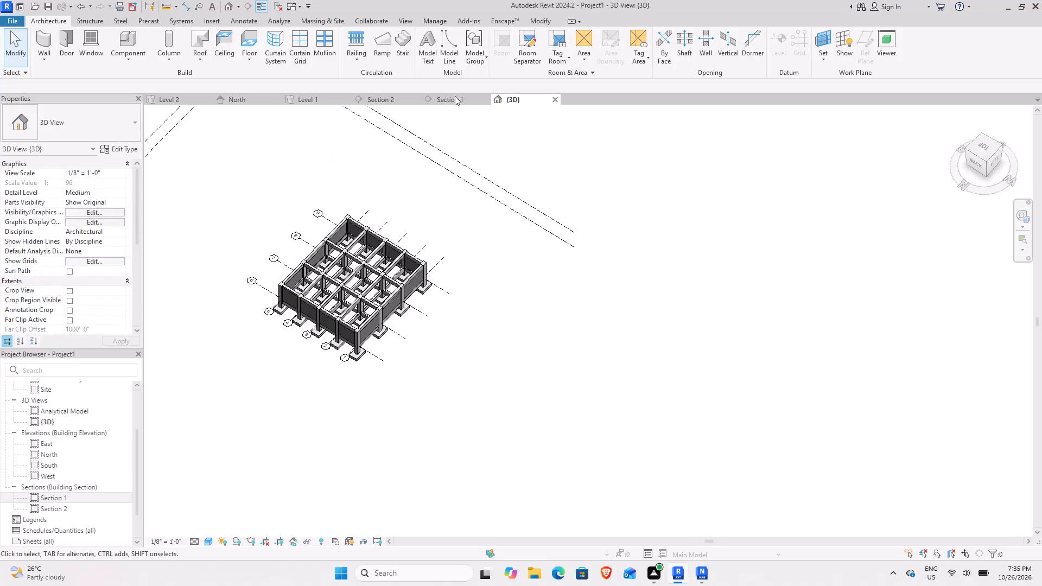
Create a Generic - 12" structural floor on Level 1 from a rectangular boundary around the outer footing edges of grids 7 to 9.
left_click(314, 103)
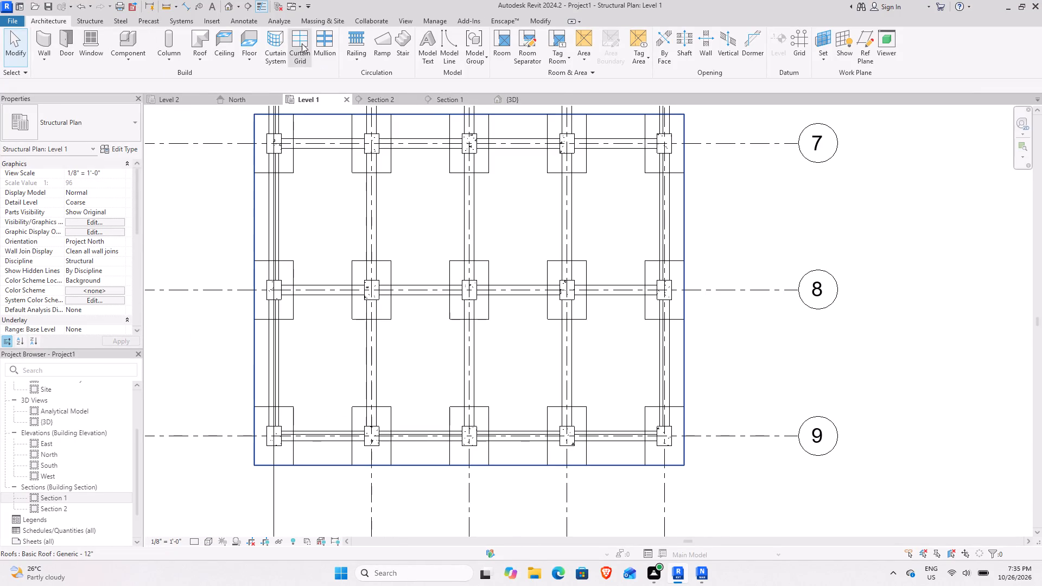
left_click(86, 14)
left_click(90, 15)
double_click(94, 18)
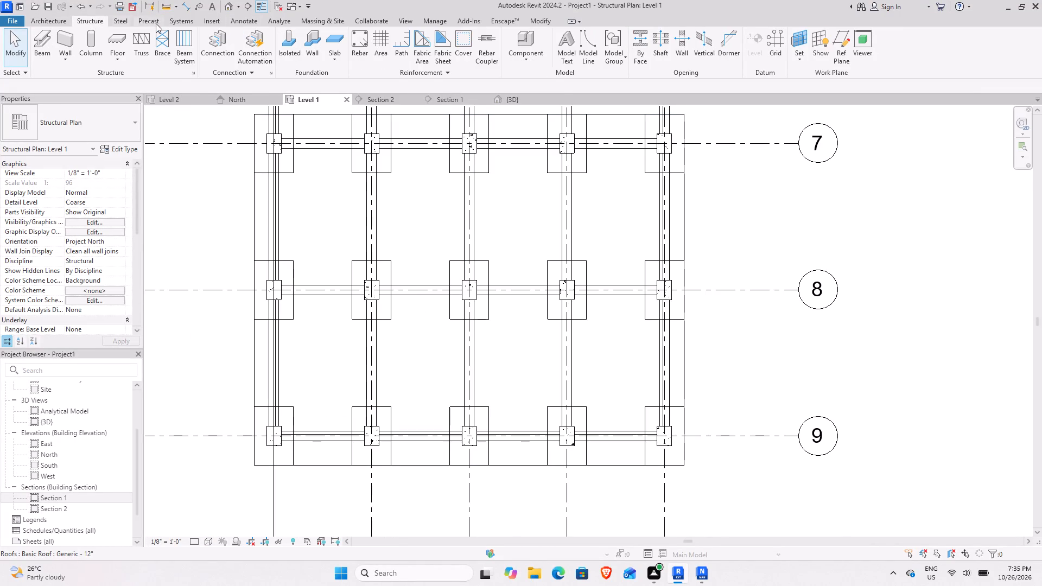
left_click(115, 41)
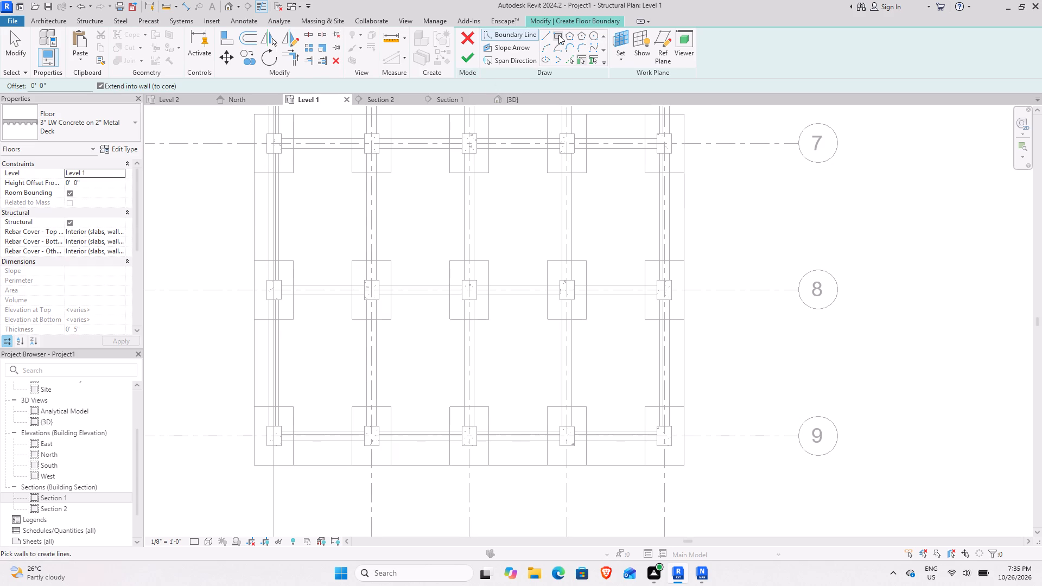
left_click(558, 35)
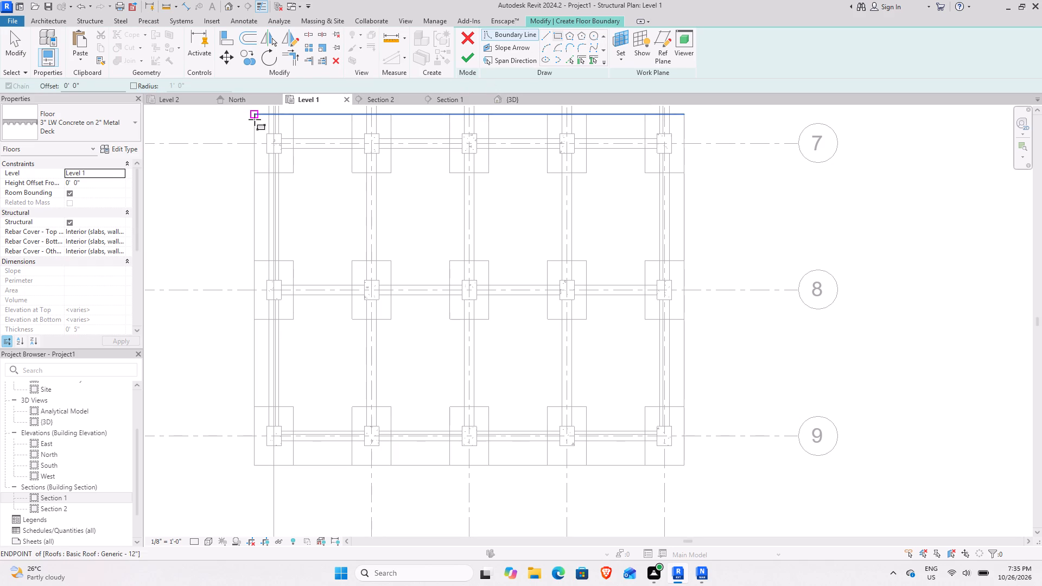
left_click(252, 119)
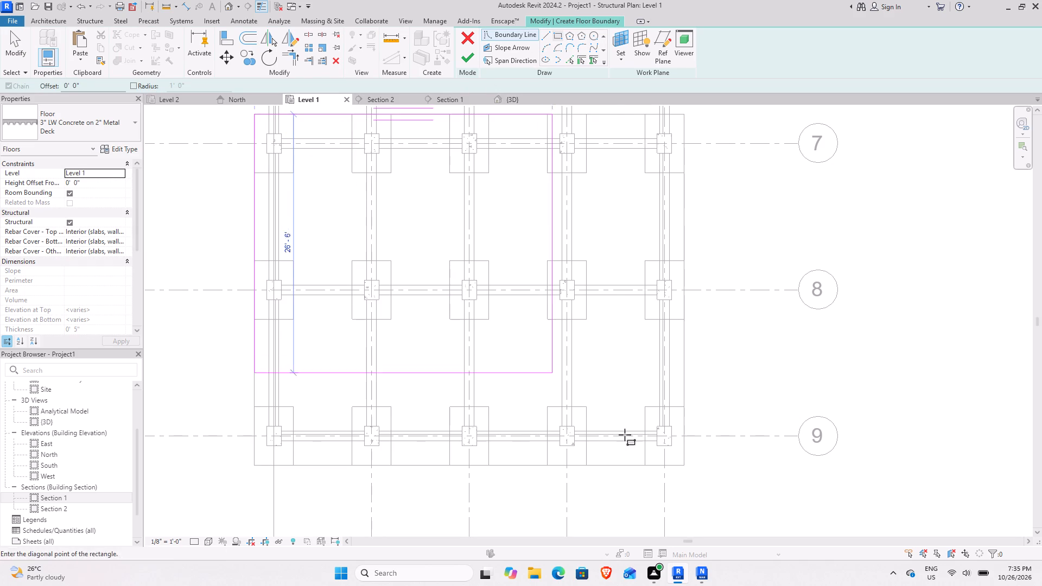
left_click(682, 468)
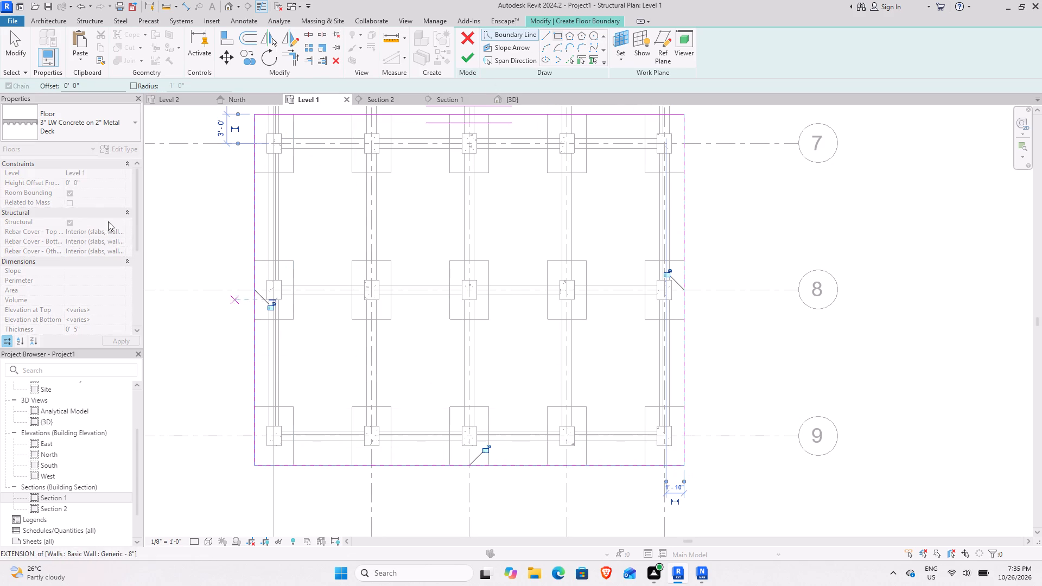
left_click(112, 137)
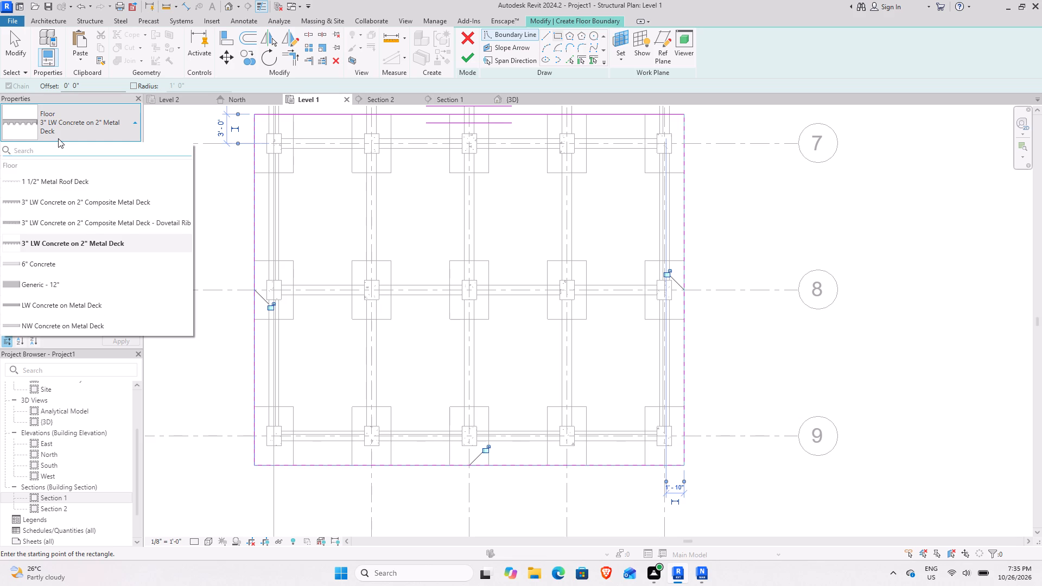
scroll(58, 199, "up", 5)
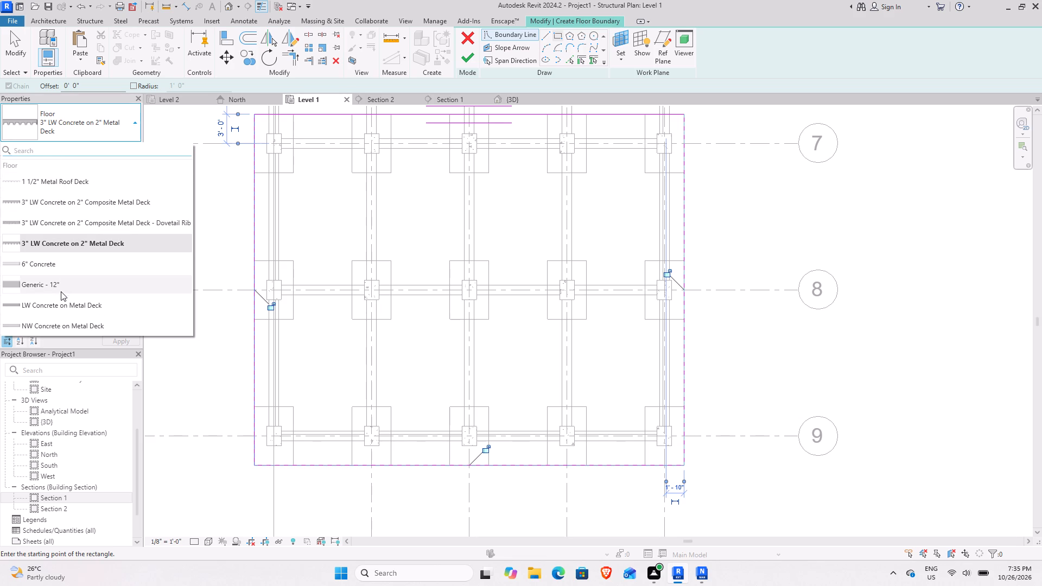
left_click(62, 289)
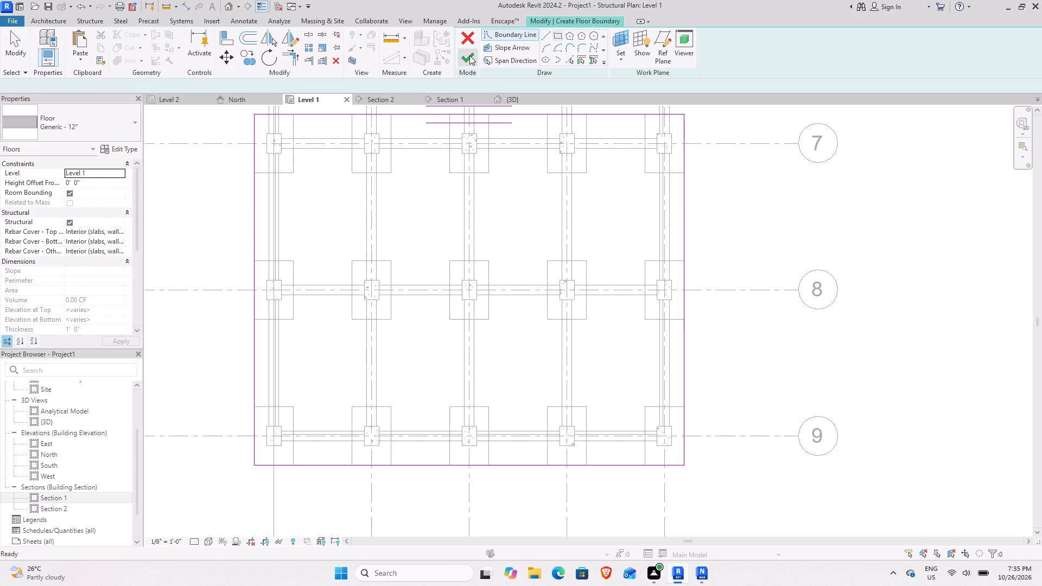
left_click(469, 55)
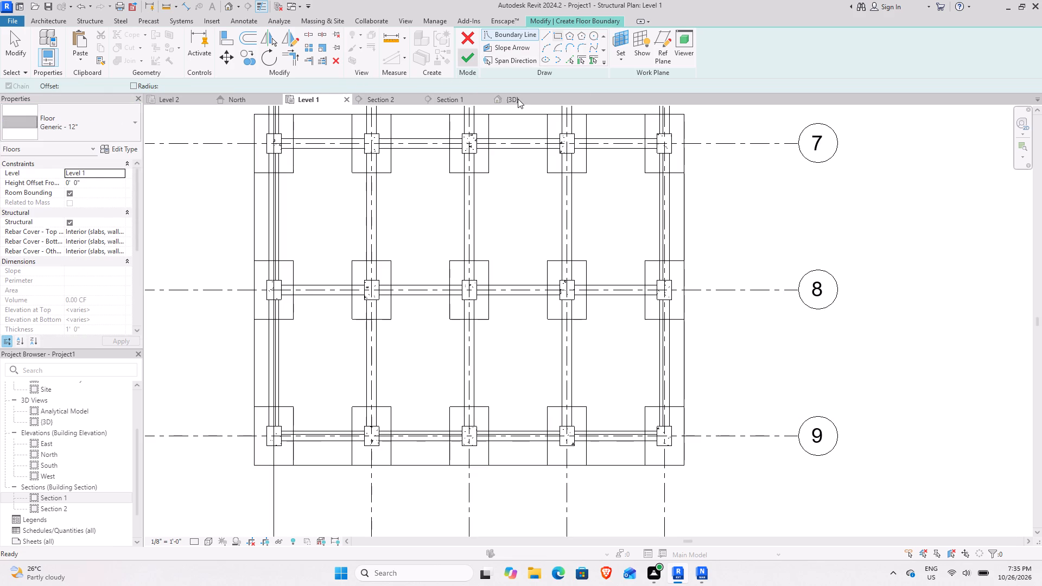
Extend the floor boundary by aligning its grid 7 edge with the outer footing edge at grid 6, and check the floor in 3D.
left_click(518, 99)
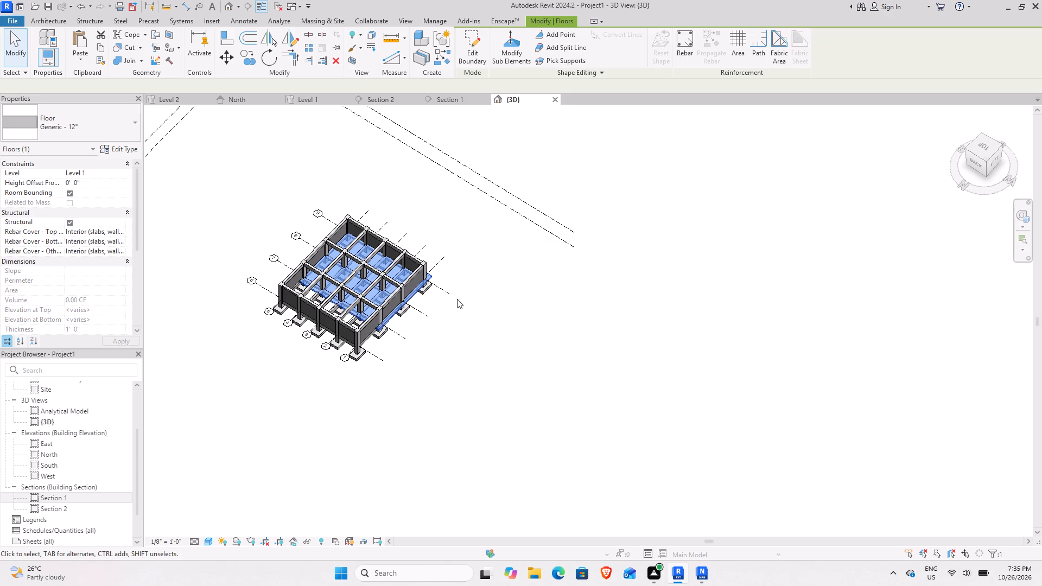
scroll(331, 308, "up", 10)
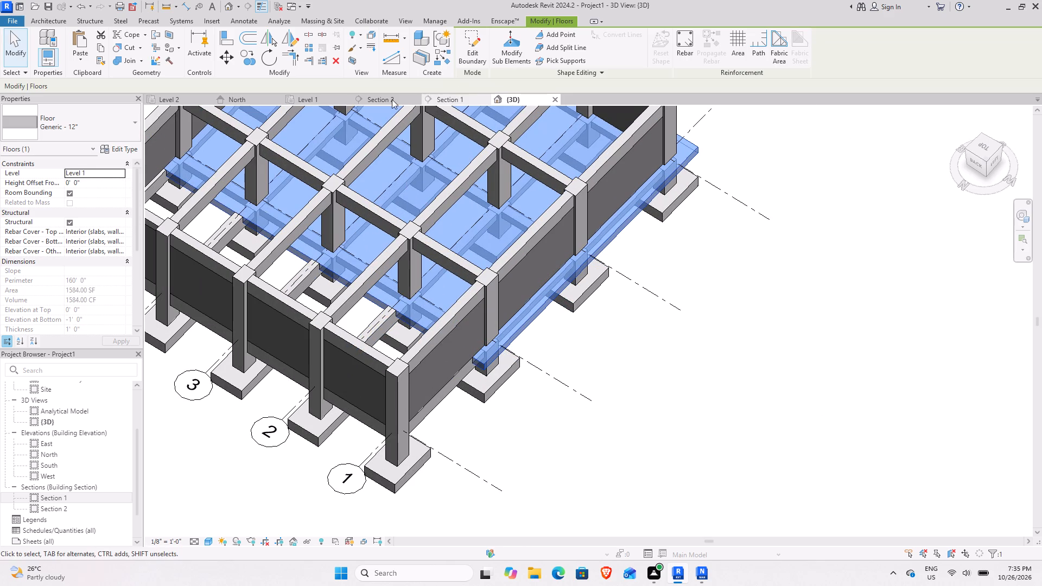
left_click(315, 103)
scroll(436, 344, "down", 4)
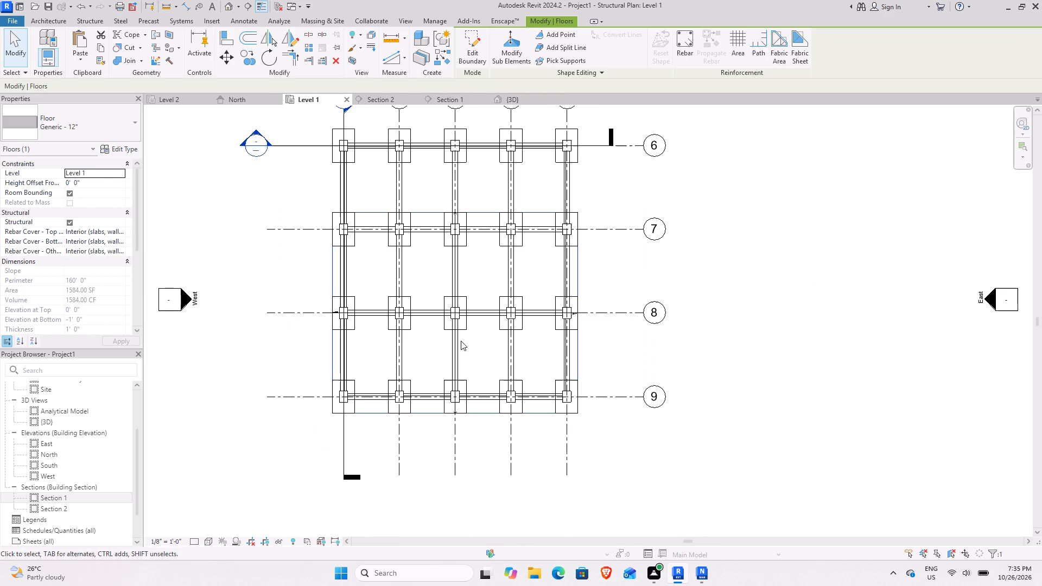
middle_click_drag(484, 277, 480, 382)
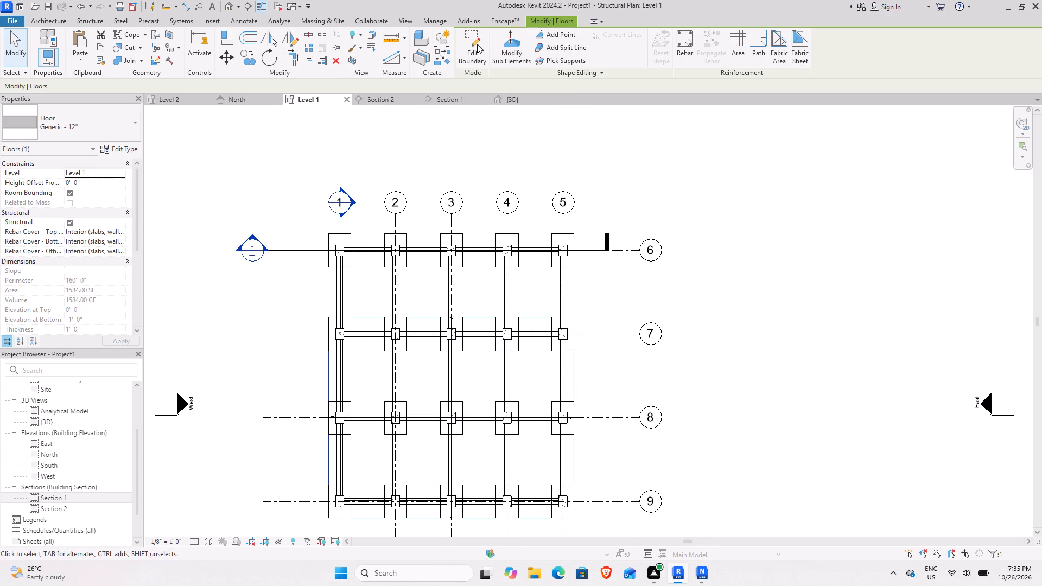
left_click(477, 44)
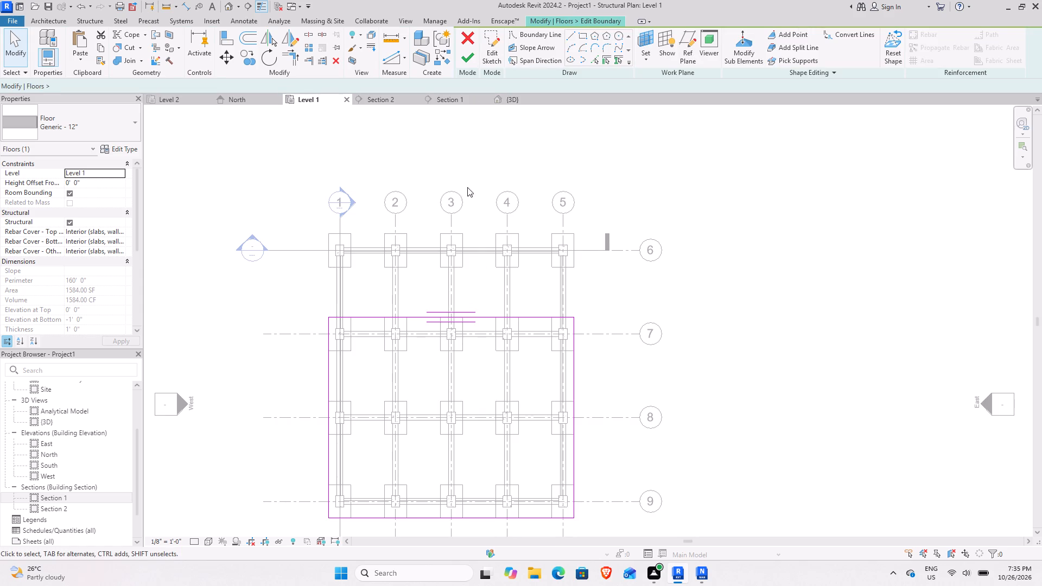
left_click(232, 41)
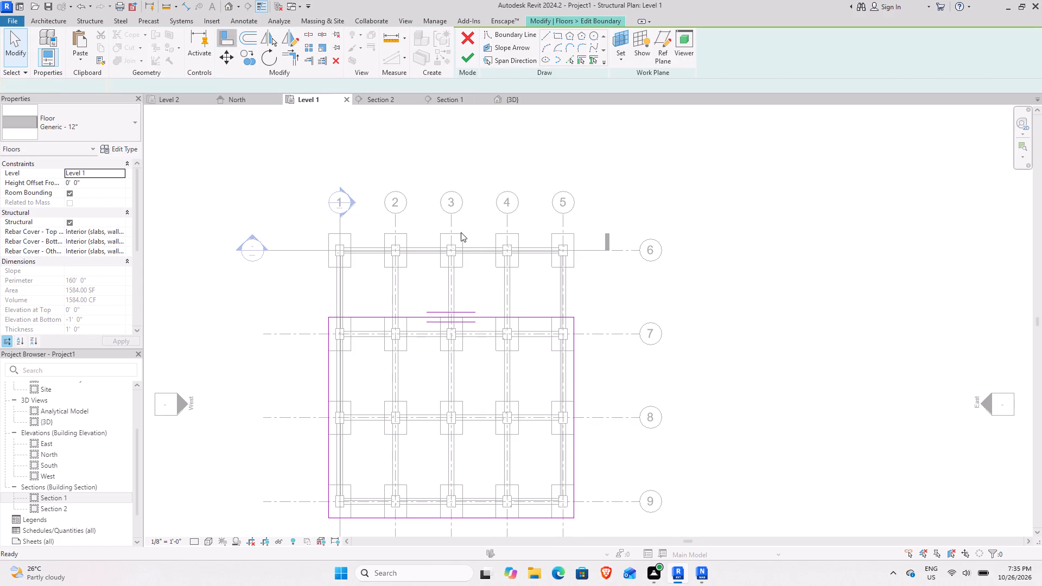
scroll(369, 236, "up", 5)
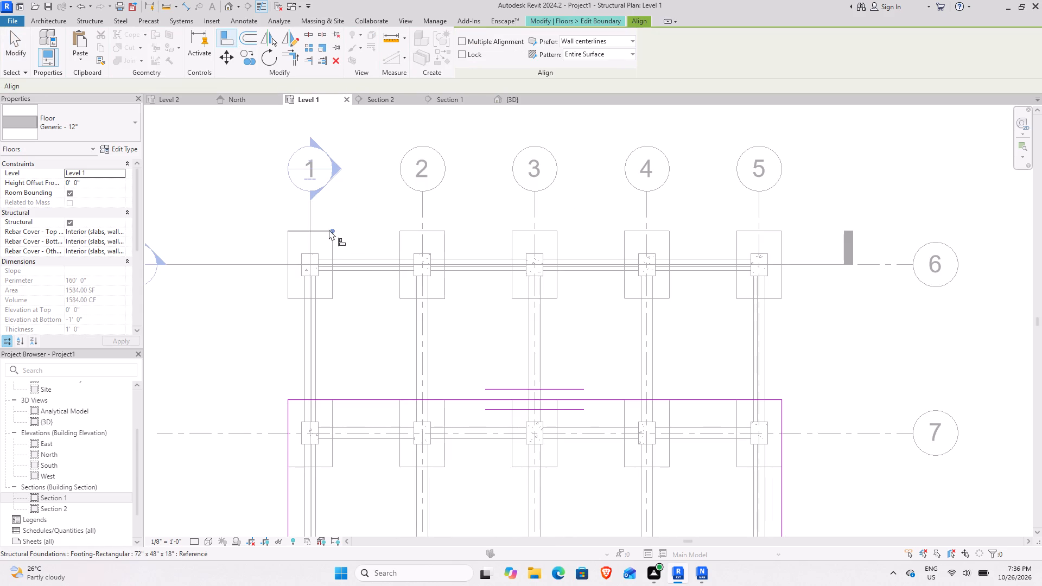
left_click(329, 230)
left_click(447, 399)
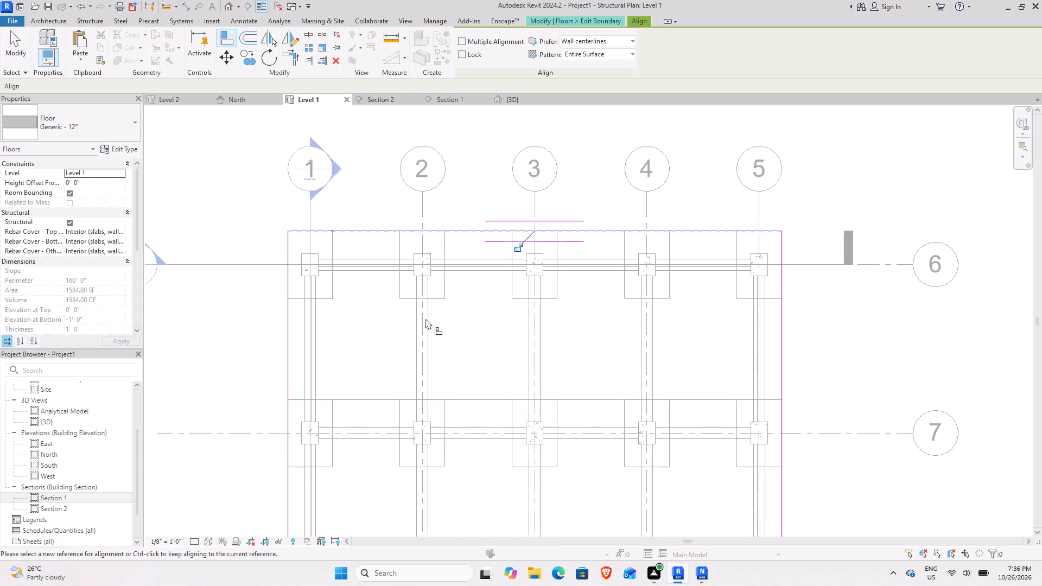
left_click(16, 42)
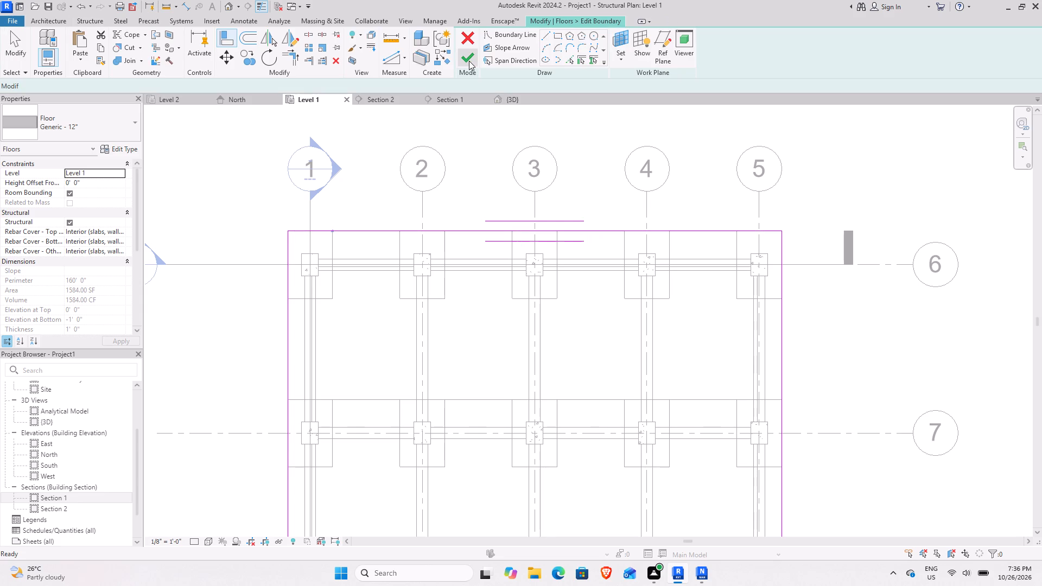
left_click(469, 61)
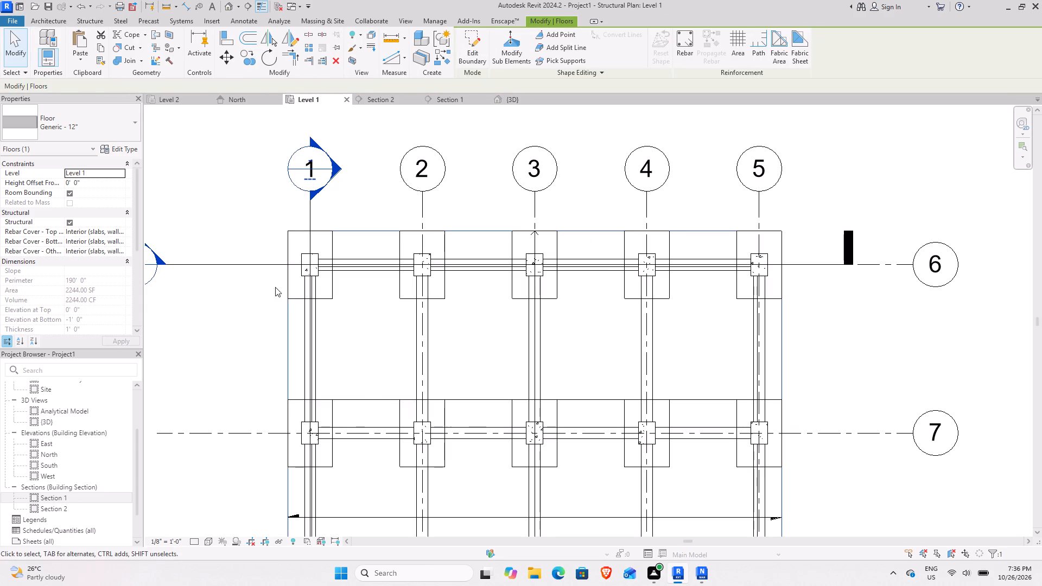
scroll(308, 291, "down", 4)
left_click(531, 99)
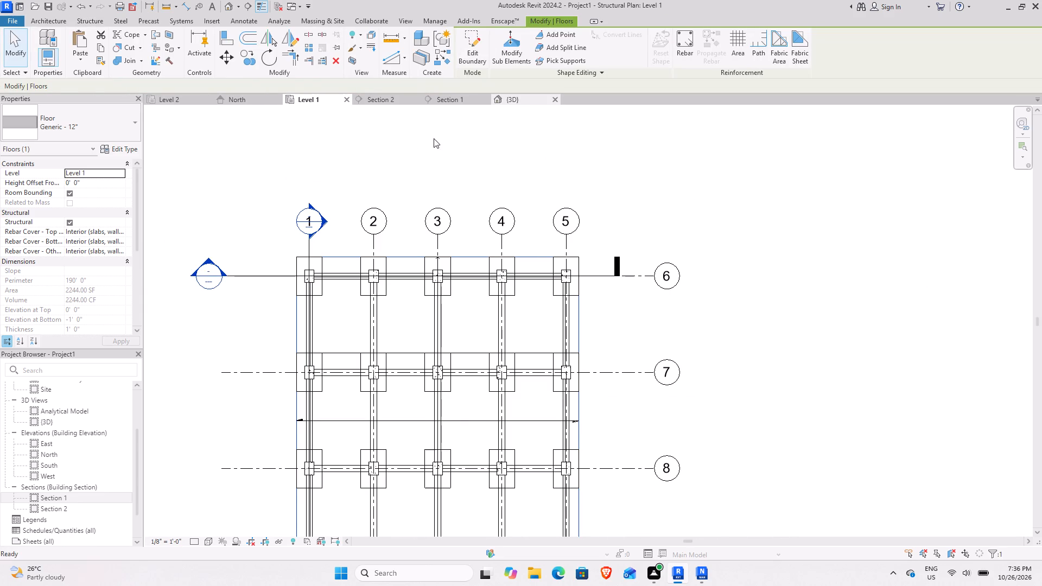
left_click(645, 408)
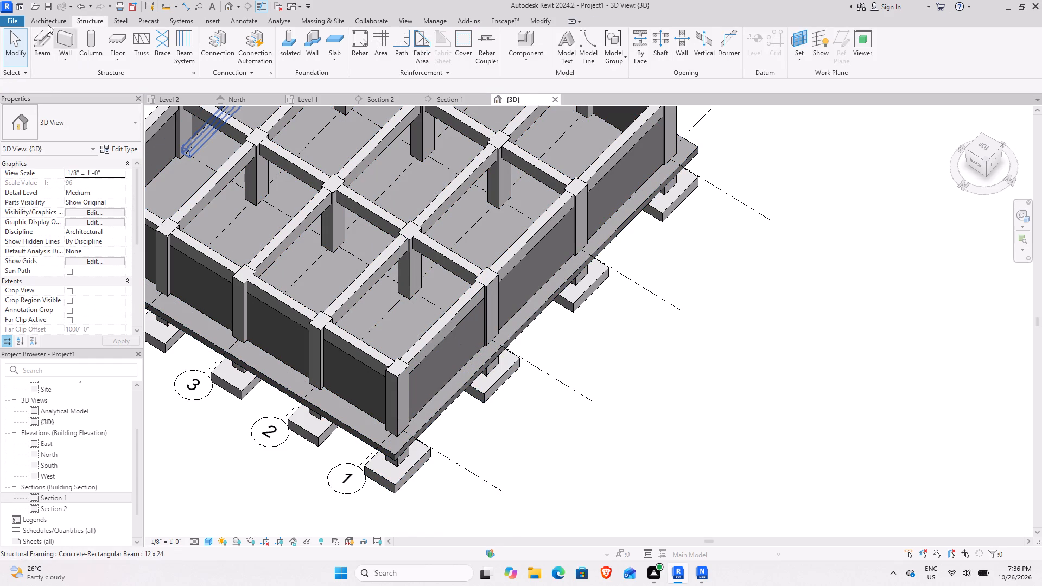
Save the project as SAMPLE 26-10 in the revit folder, with maximum backups set to 1.
left_click(47, 7)
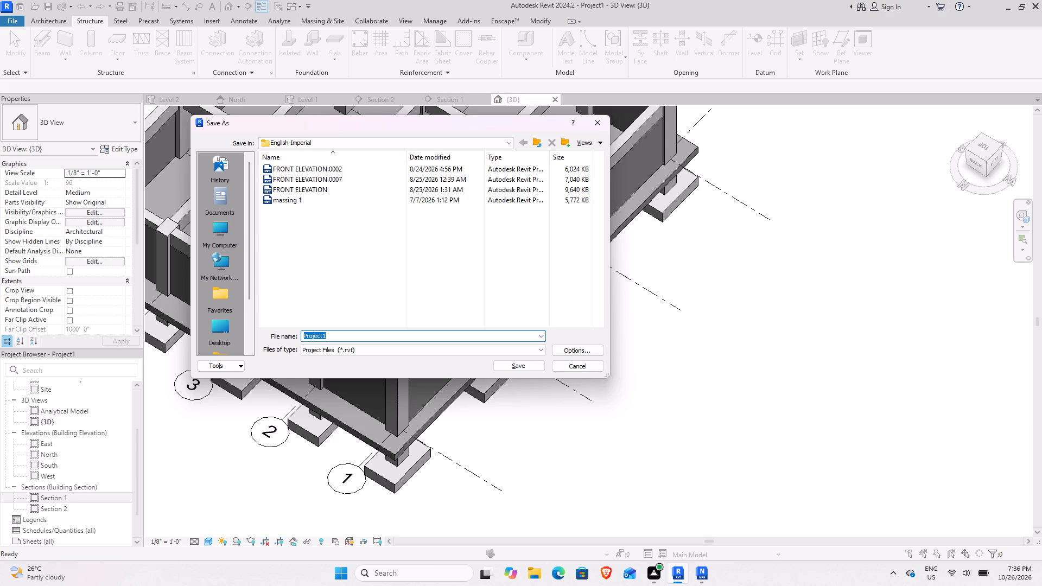
left_click(541, 144)
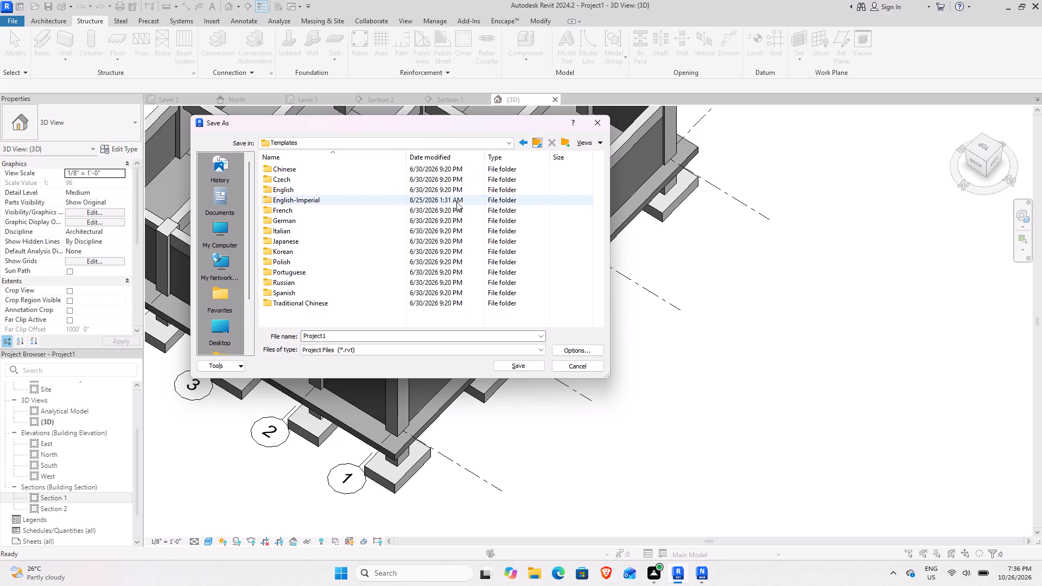
left_click(218, 329)
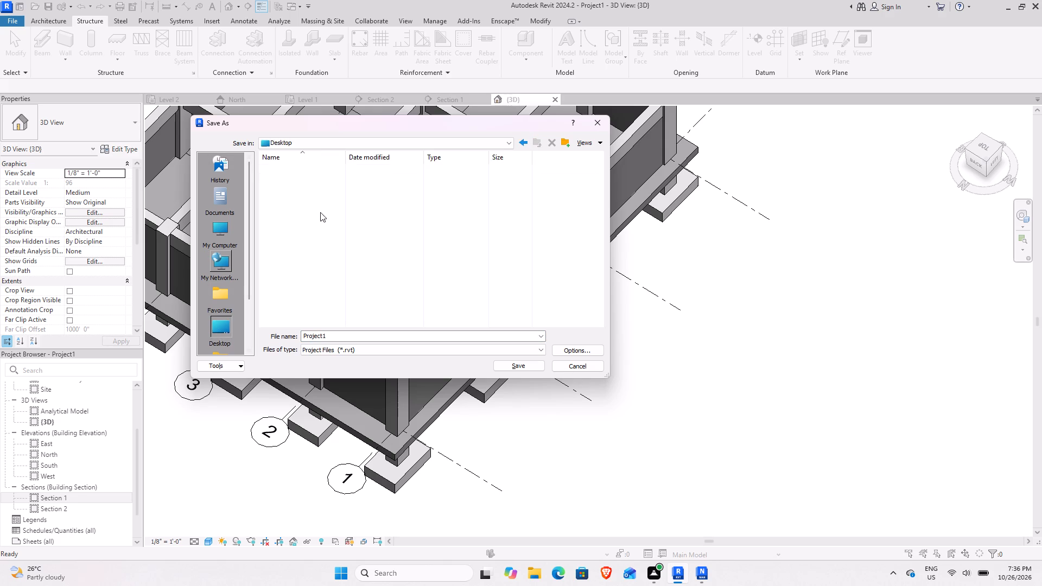
double_click(313, 249)
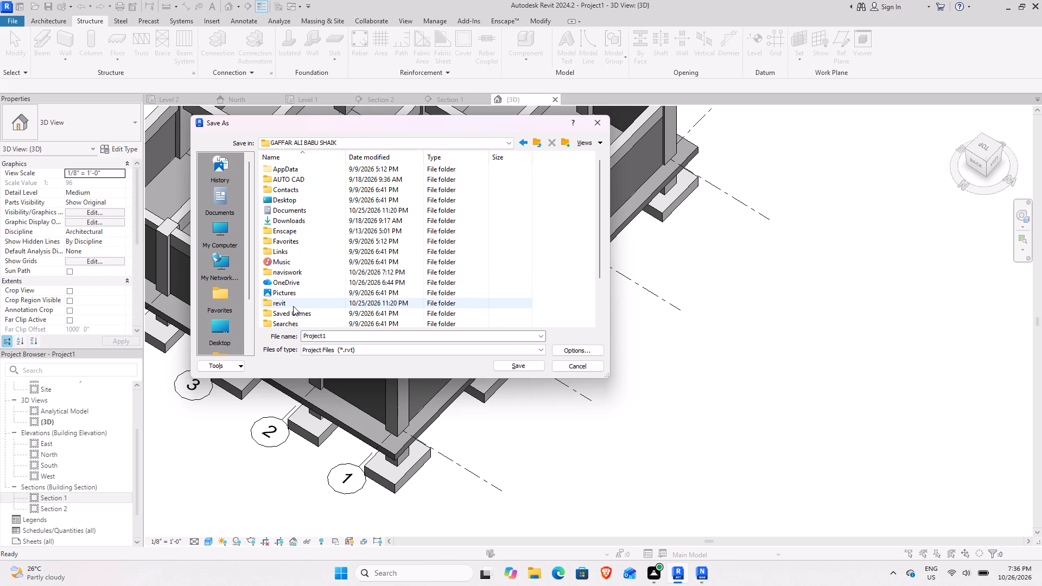
double_click(293, 306)
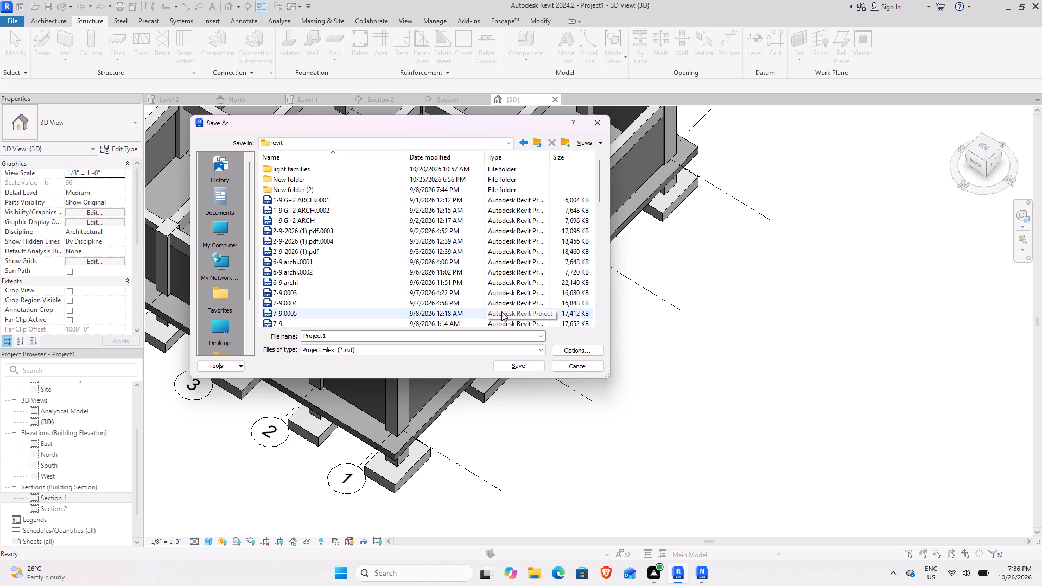
left_click(583, 349)
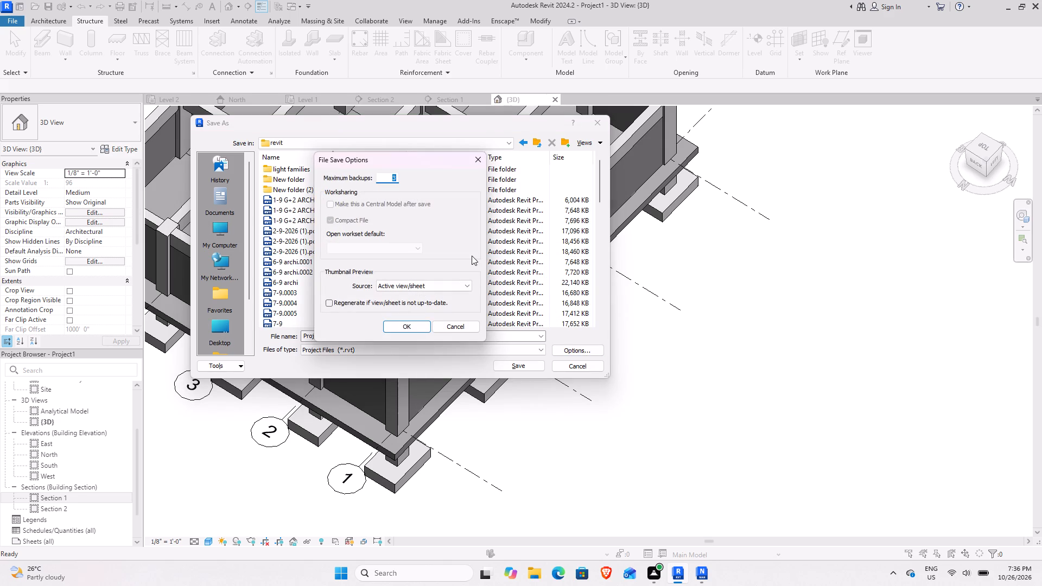
key("1")
key("Return")
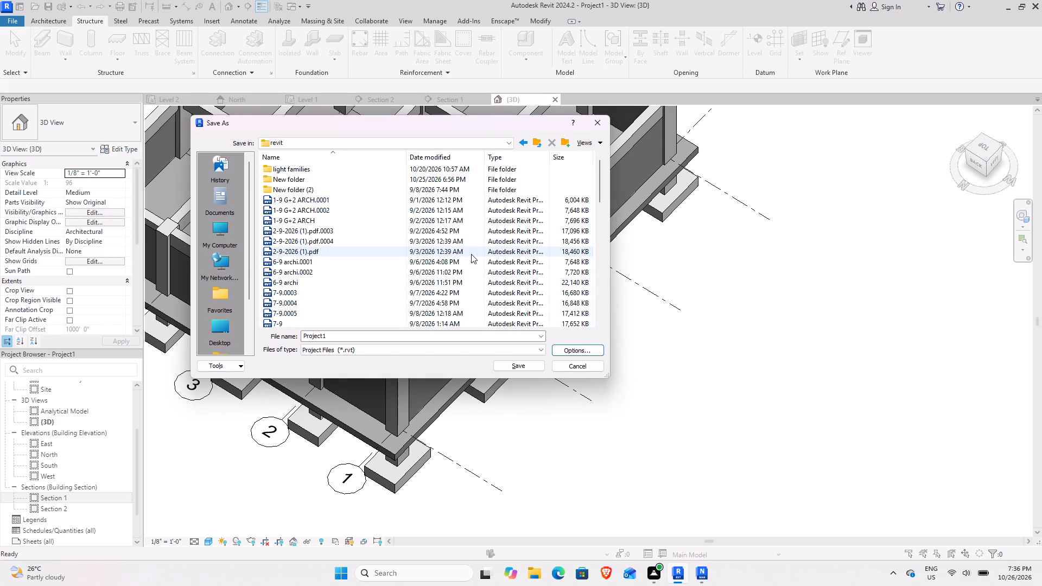
left_click(401, 339)
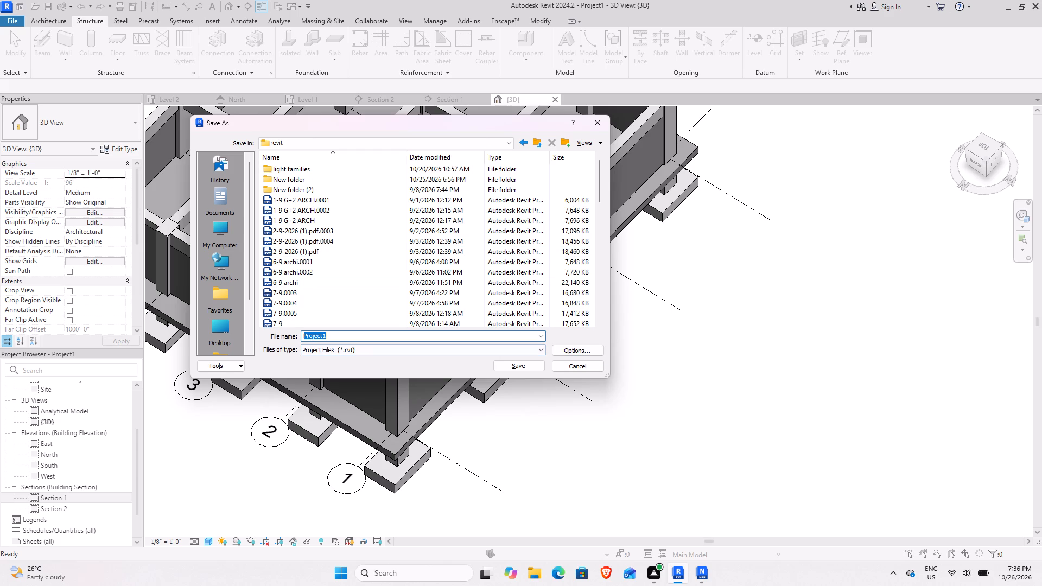
type("SA")
type("MPLE")
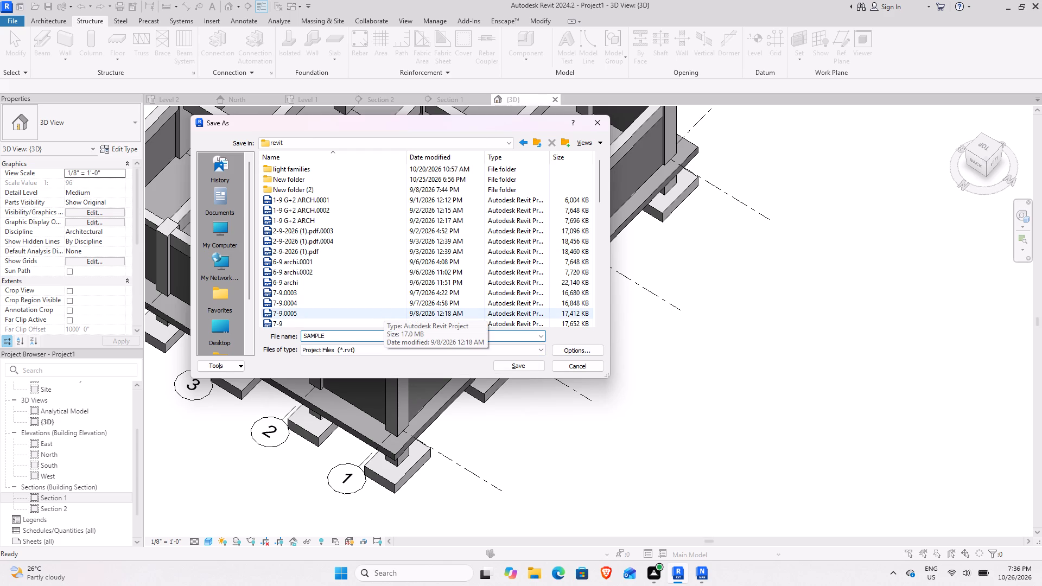
key("space")
type("26-10")
key("Return")
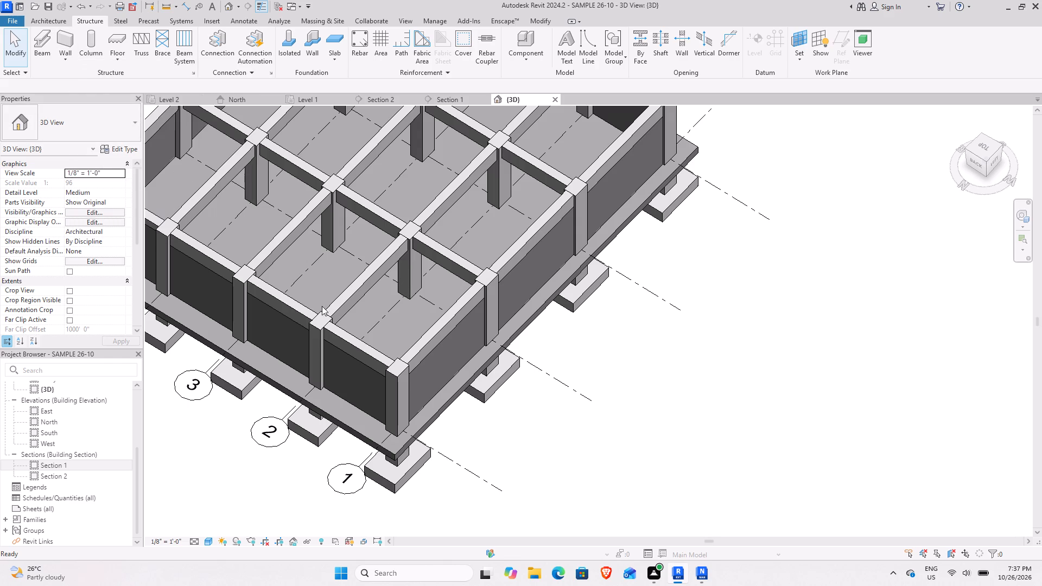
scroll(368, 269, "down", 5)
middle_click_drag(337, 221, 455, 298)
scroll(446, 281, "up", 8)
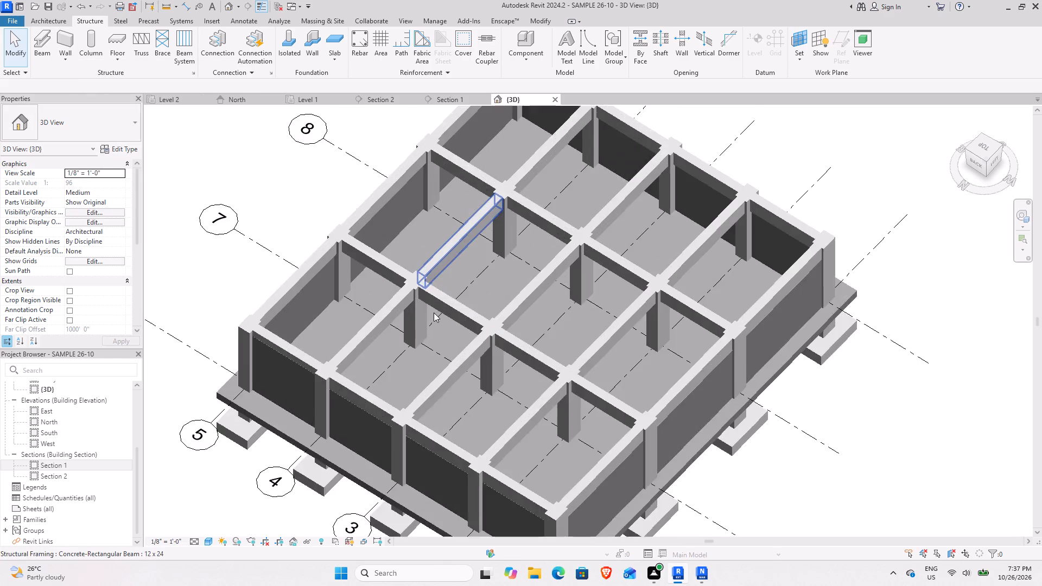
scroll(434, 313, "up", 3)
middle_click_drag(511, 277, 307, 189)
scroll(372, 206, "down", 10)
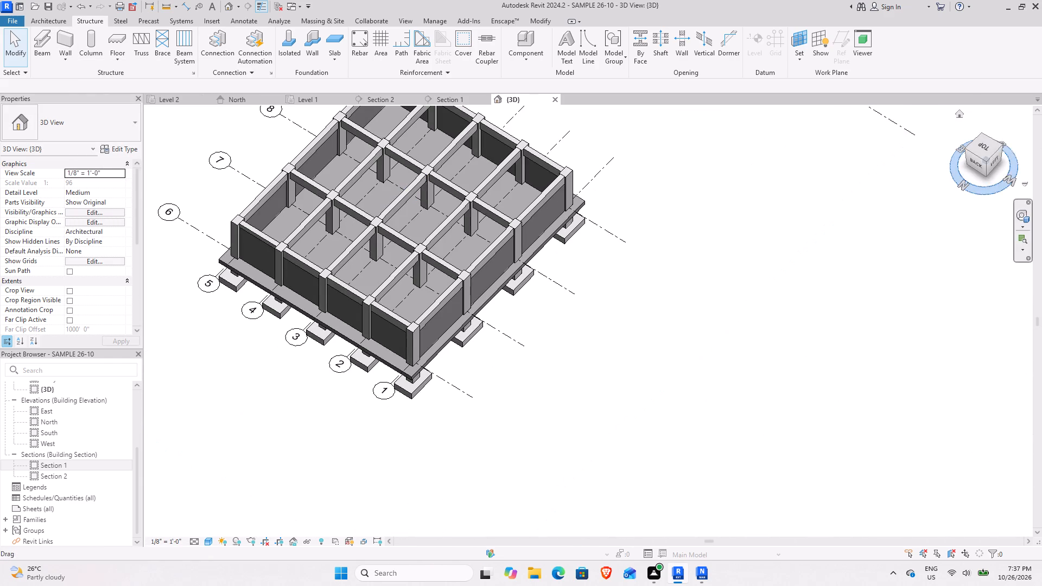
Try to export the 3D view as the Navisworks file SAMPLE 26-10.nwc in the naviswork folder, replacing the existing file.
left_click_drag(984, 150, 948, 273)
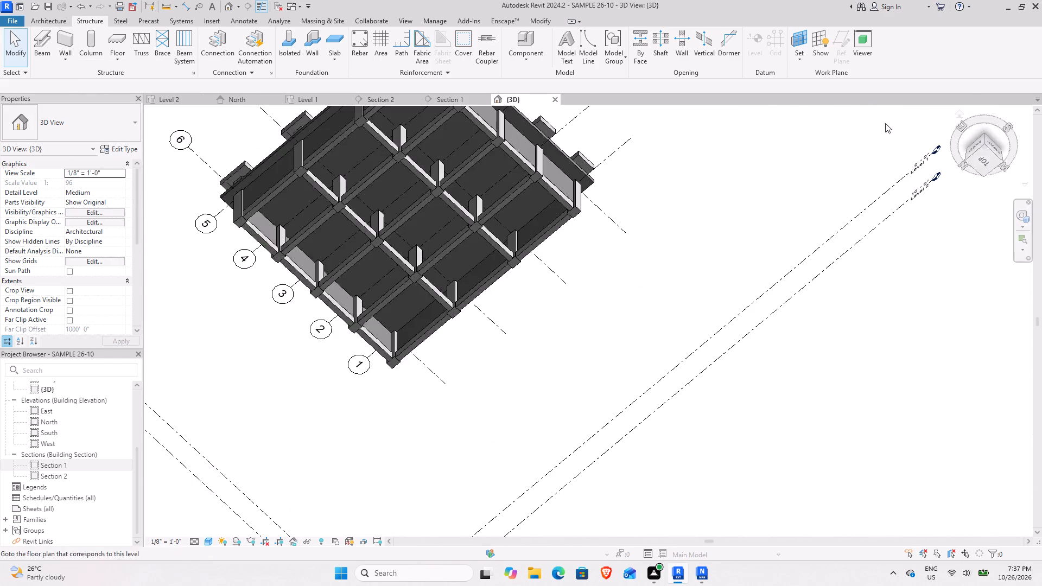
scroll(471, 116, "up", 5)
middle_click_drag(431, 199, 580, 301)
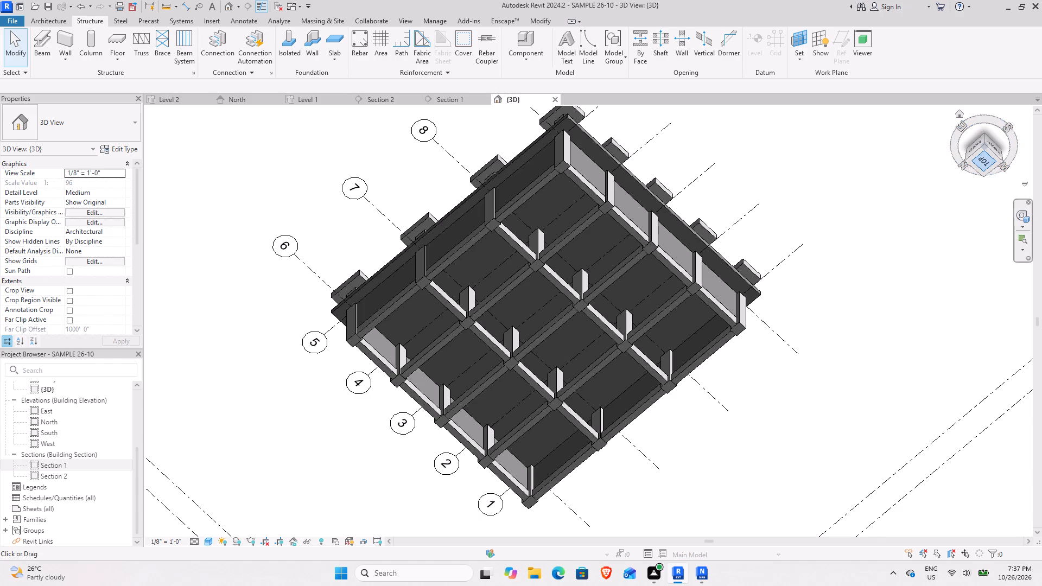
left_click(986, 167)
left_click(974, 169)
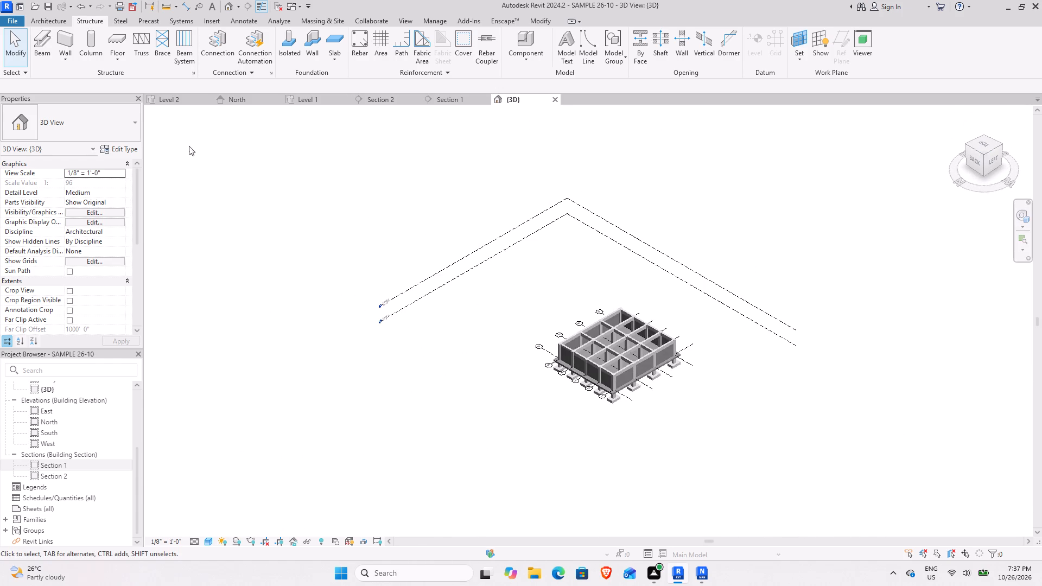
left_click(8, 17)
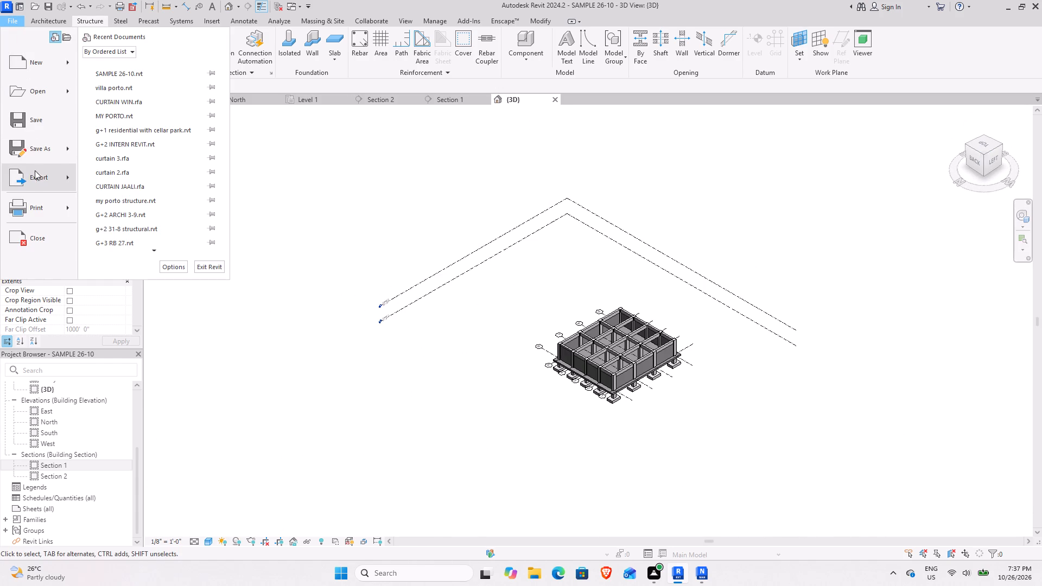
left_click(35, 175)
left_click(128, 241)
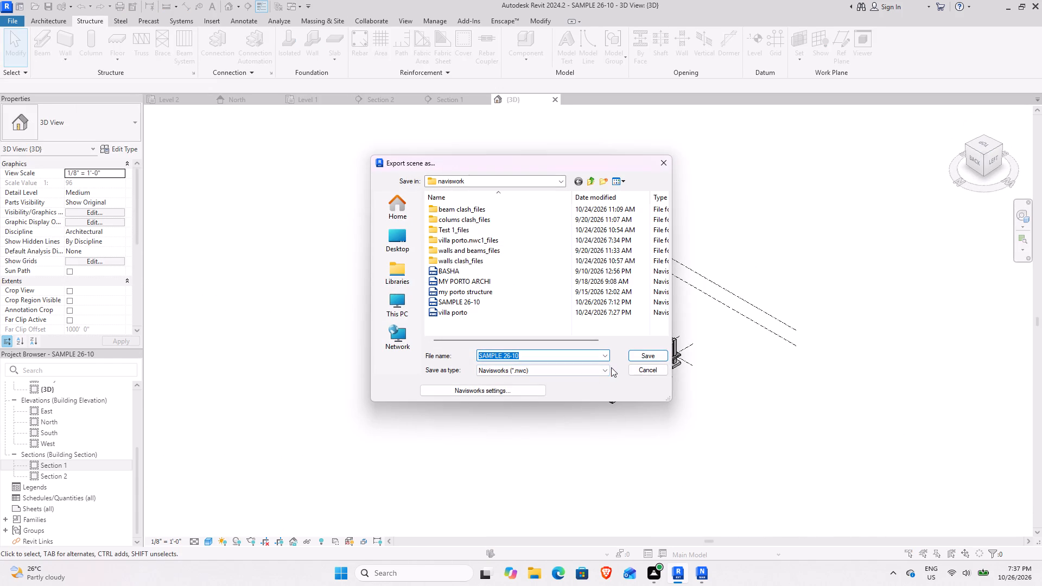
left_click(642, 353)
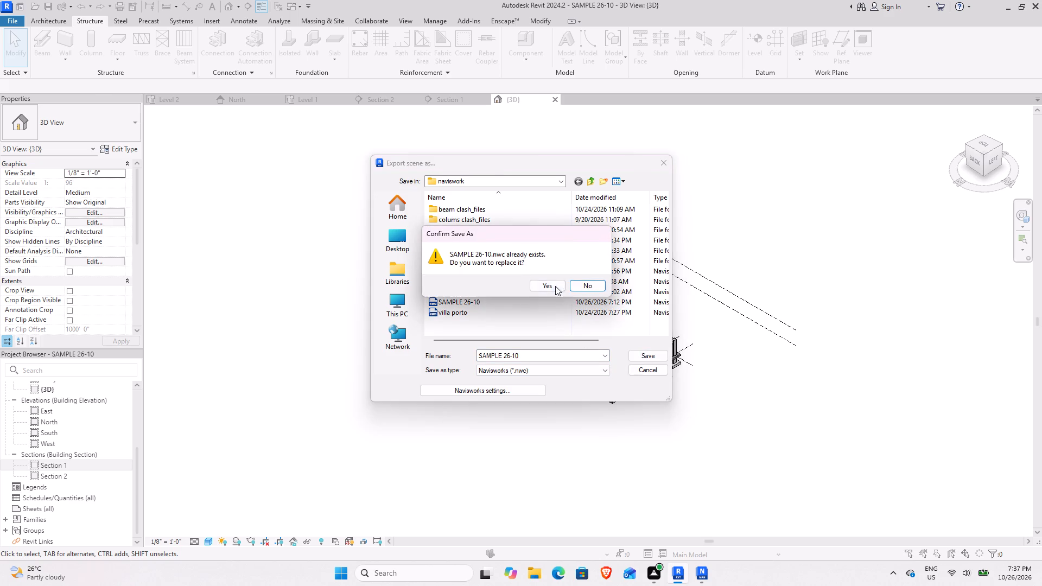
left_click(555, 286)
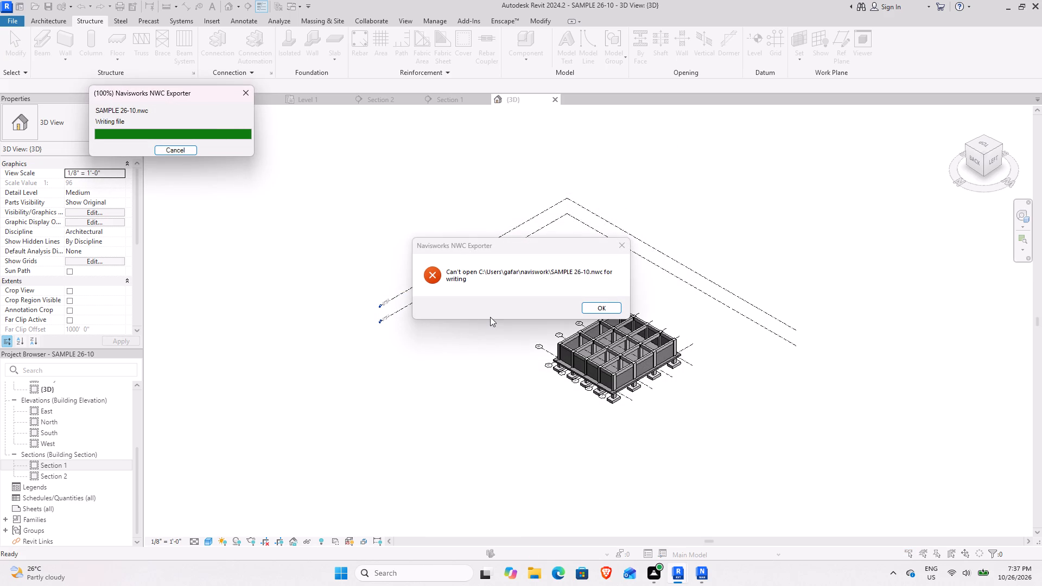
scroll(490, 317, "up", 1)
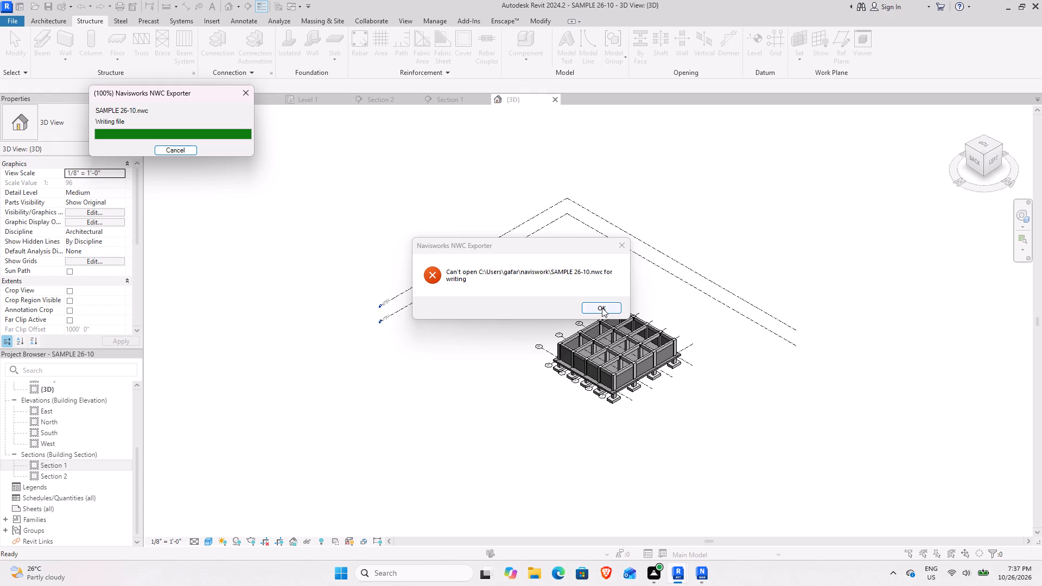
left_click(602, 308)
Switch to Navisworks Manage, refresh the loaded model, and examine the structure from above and the sides for the Level 1 floor slab.
left_click(712, 571)
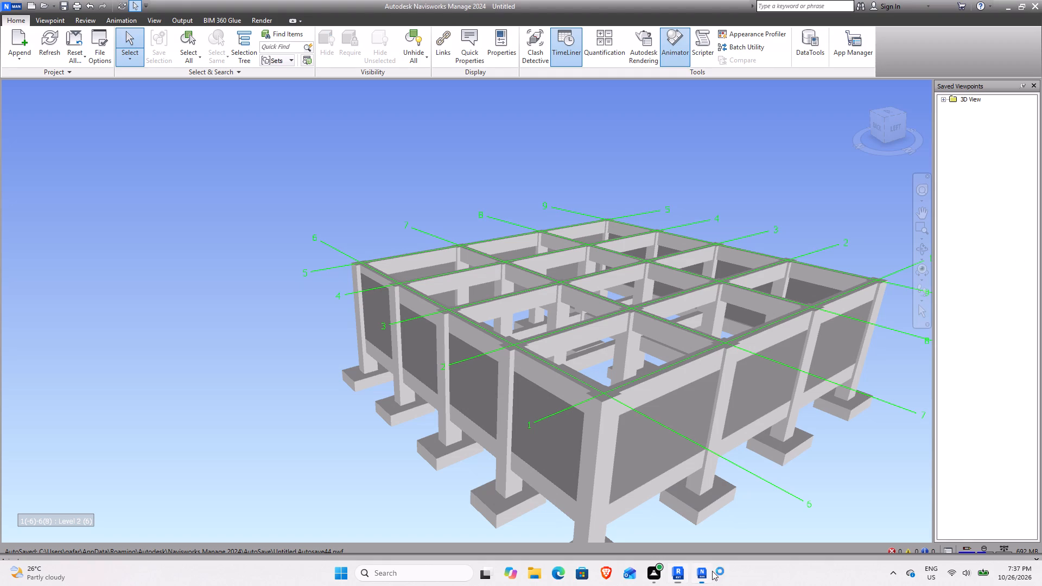
left_click(40, 40)
left_click(48, 46)
triple_click(48, 46)
left_click(48, 46)
scroll(607, 434, "up", 4)
scroll(604, 416, "down", 10)
middle_click_drag(573, 384, 539, 410, "shift")
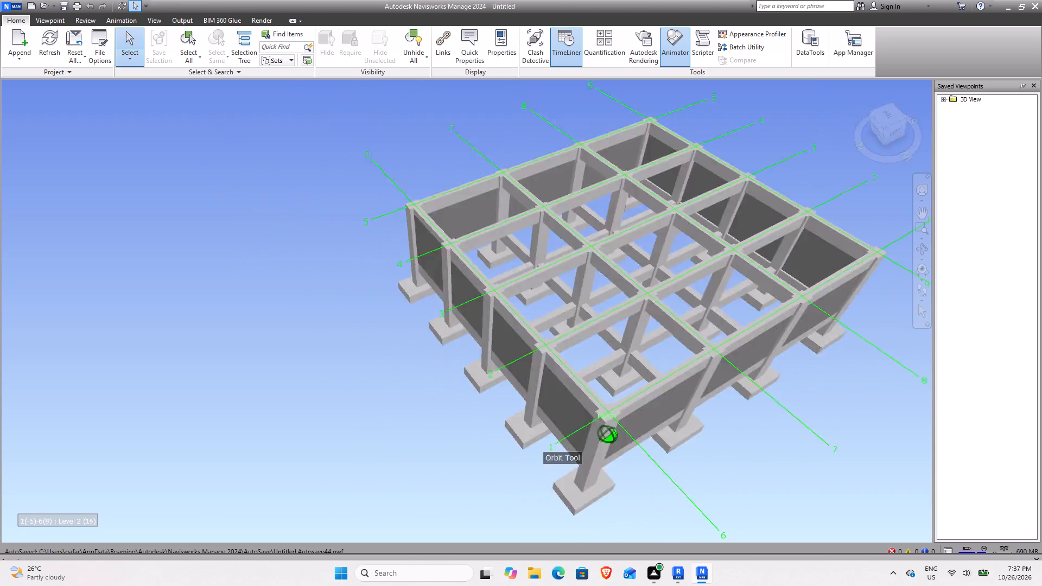
middle_click_drag(539, 410, 492, 397, "shift")
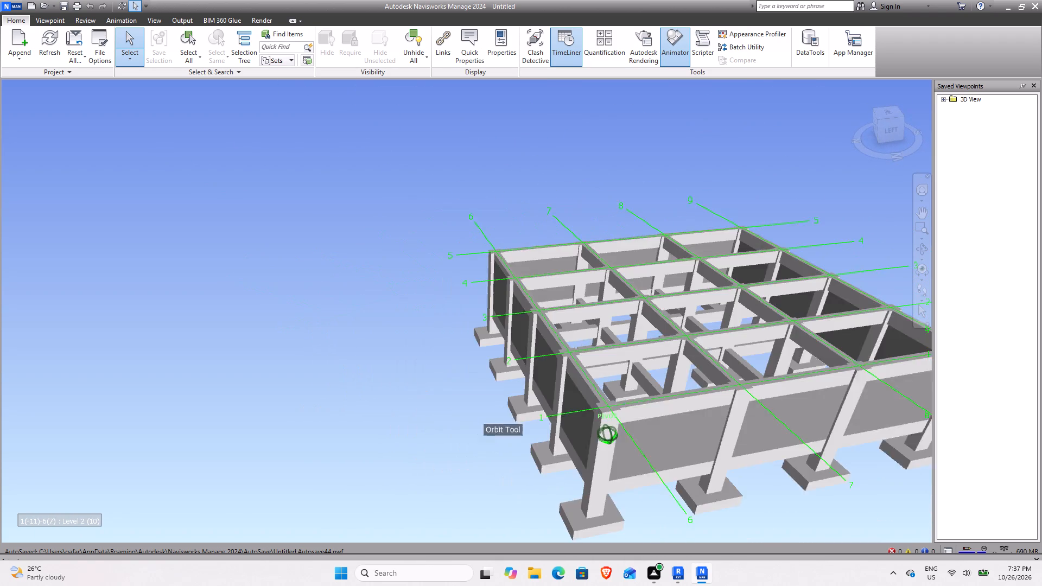
middle_click_drag(492, 397, 487, 397, "shift")
middle_click_drag(668, 392, 285, 378)
middle_click_drag(424, 379, 466, 438, "shift")
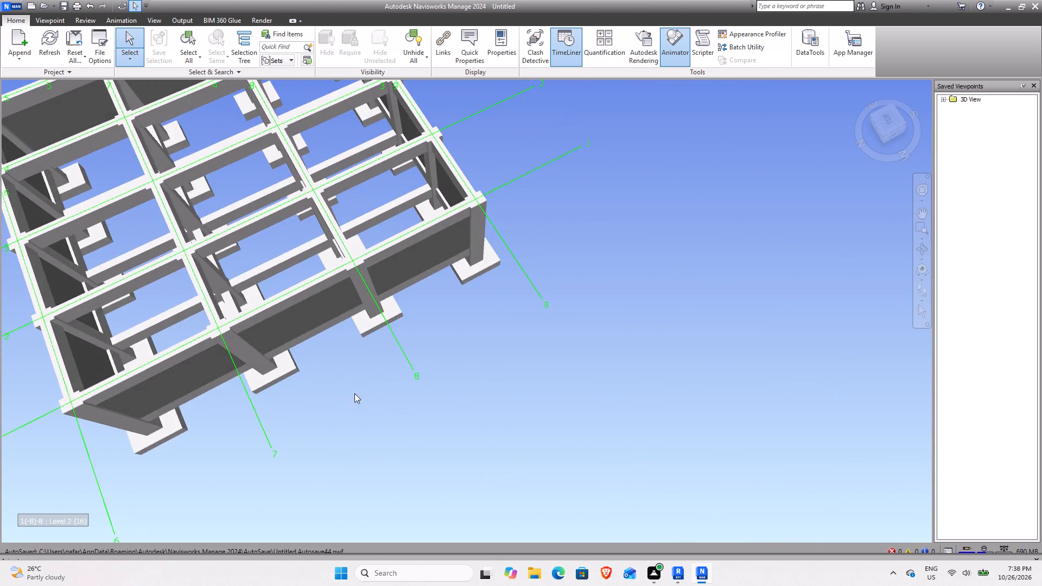
middle_click_drag(354, 393, 744, 462)
middle_click_drag(591, 412, 611, 348, "shift")
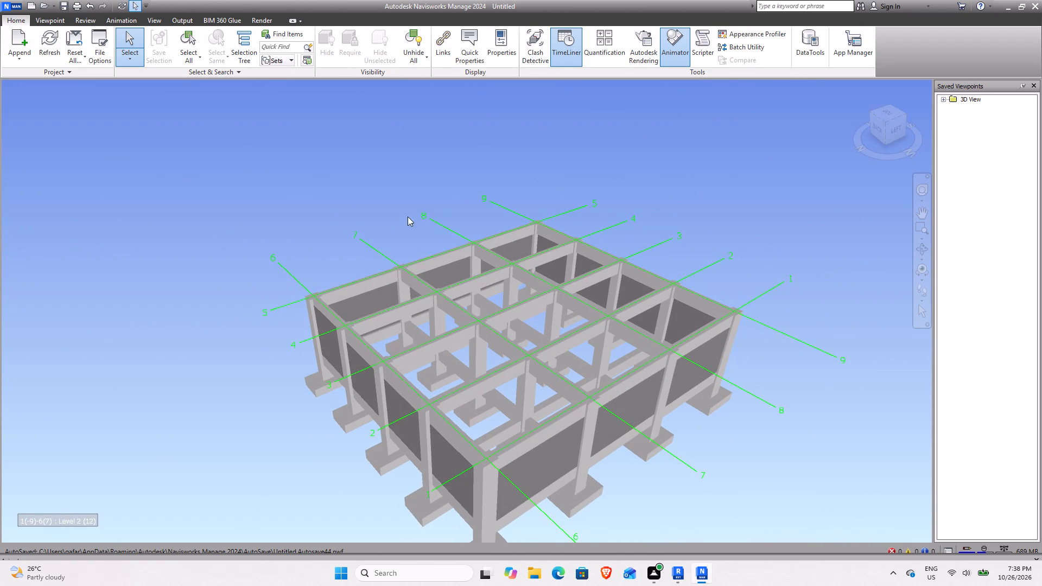
Refresh the Navisworks model again and recheck the structure for the Level 1 floor slab.
triple_click(49, 44)
left_click(49, 44)
scroll(510, 383, "up", 3)
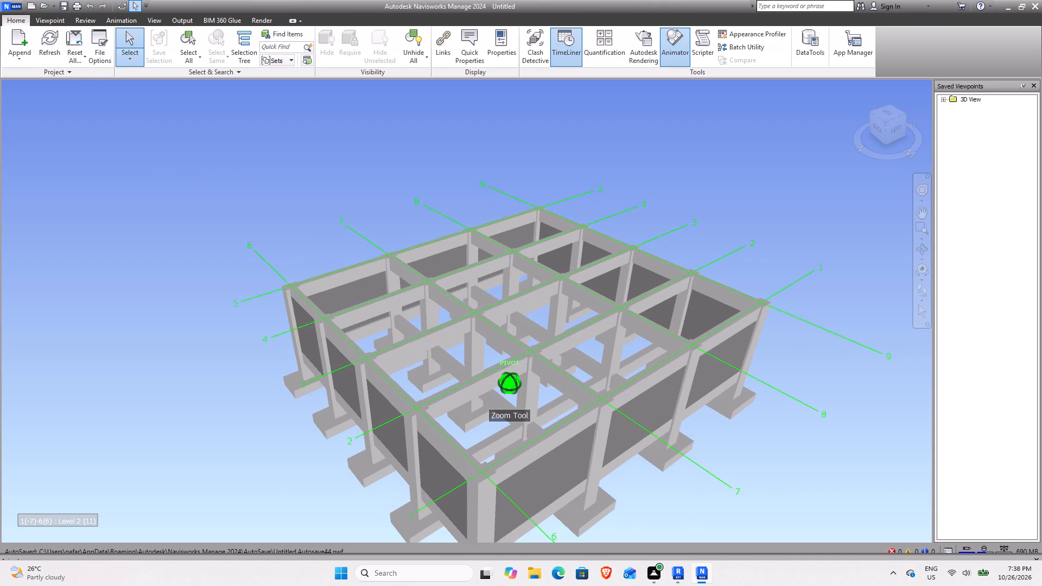
scroll(509, 383, "down", 3)
middle_click_drag(624, 498, 502, 386)
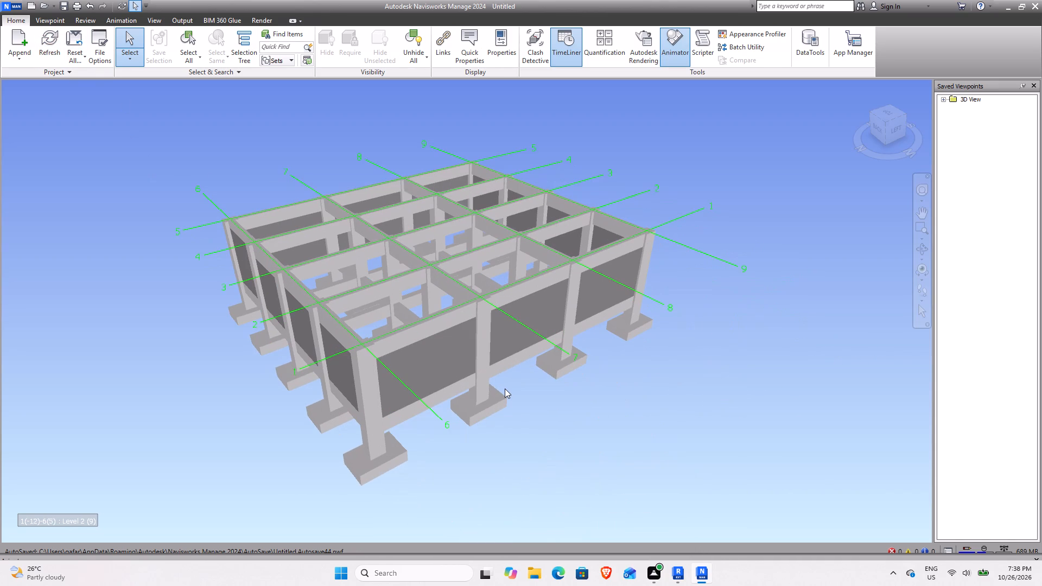
middle_click_drag(357, 302, 457, 365)
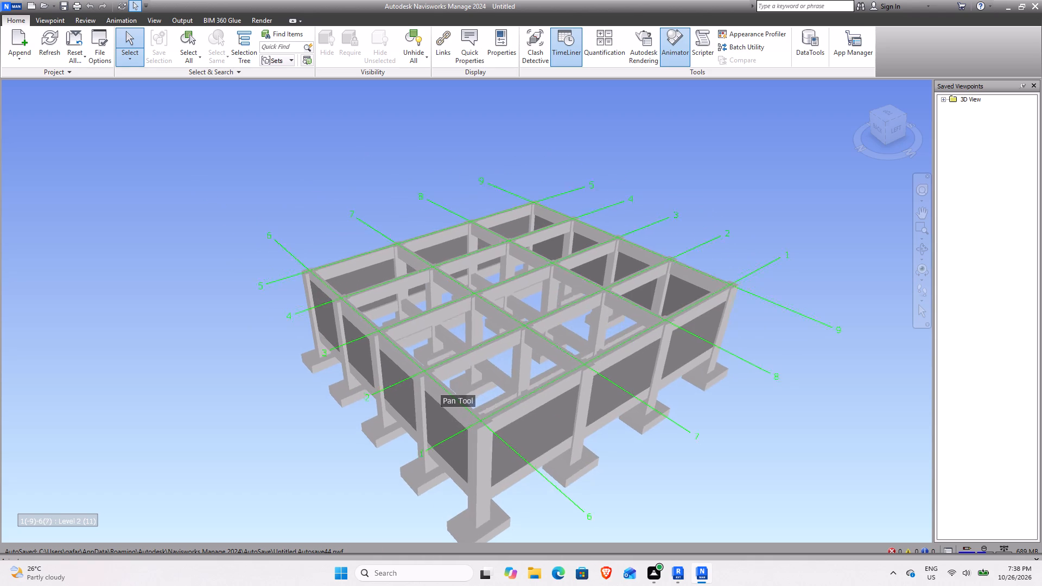
middle_click_drag(457, 365, 452, 353)
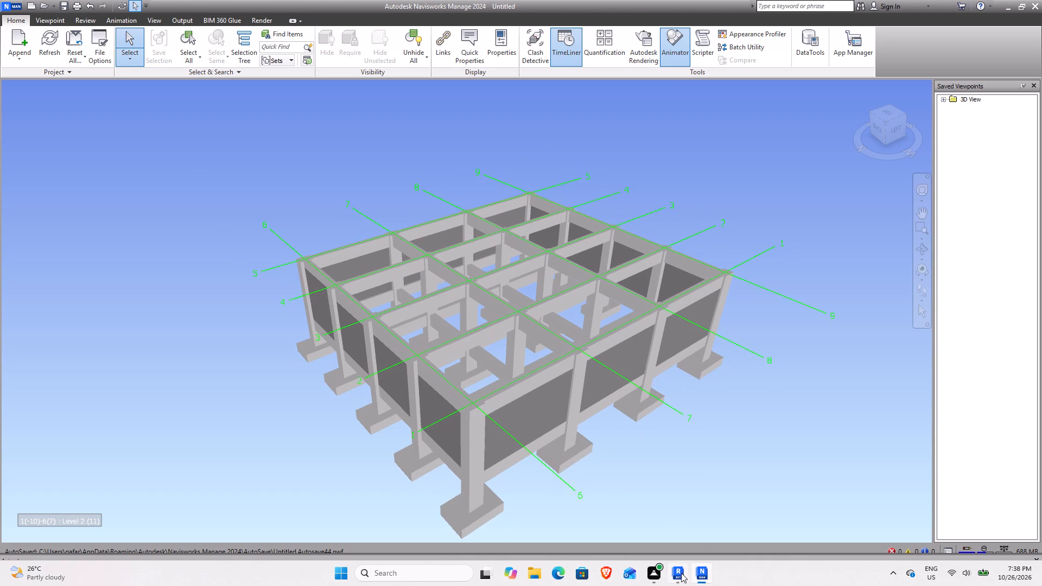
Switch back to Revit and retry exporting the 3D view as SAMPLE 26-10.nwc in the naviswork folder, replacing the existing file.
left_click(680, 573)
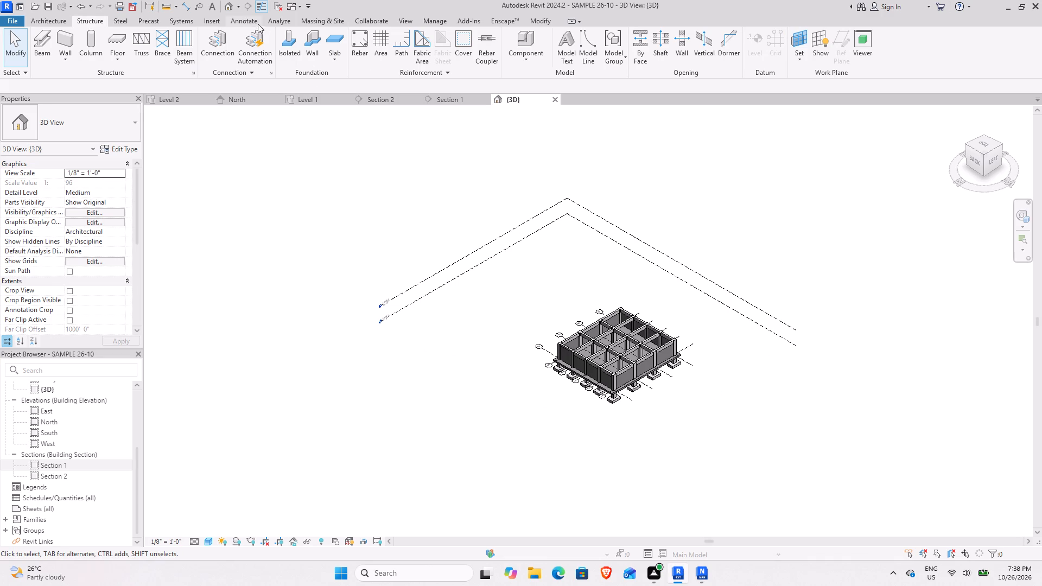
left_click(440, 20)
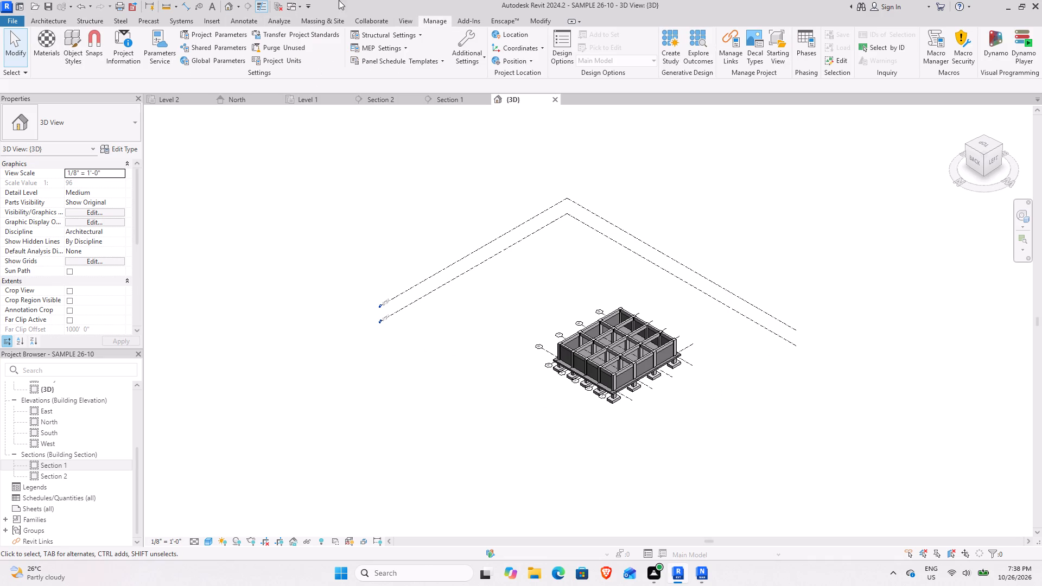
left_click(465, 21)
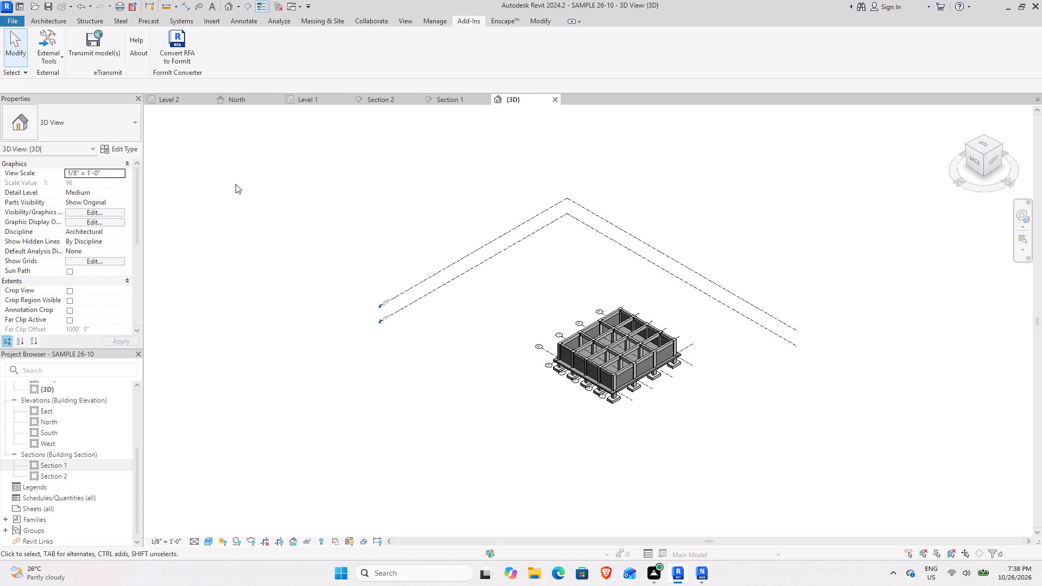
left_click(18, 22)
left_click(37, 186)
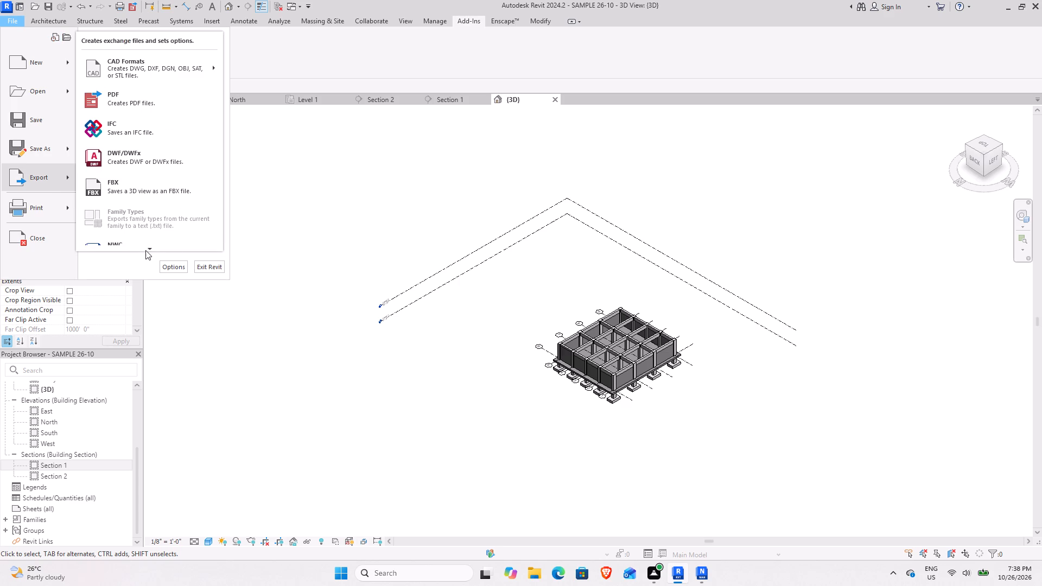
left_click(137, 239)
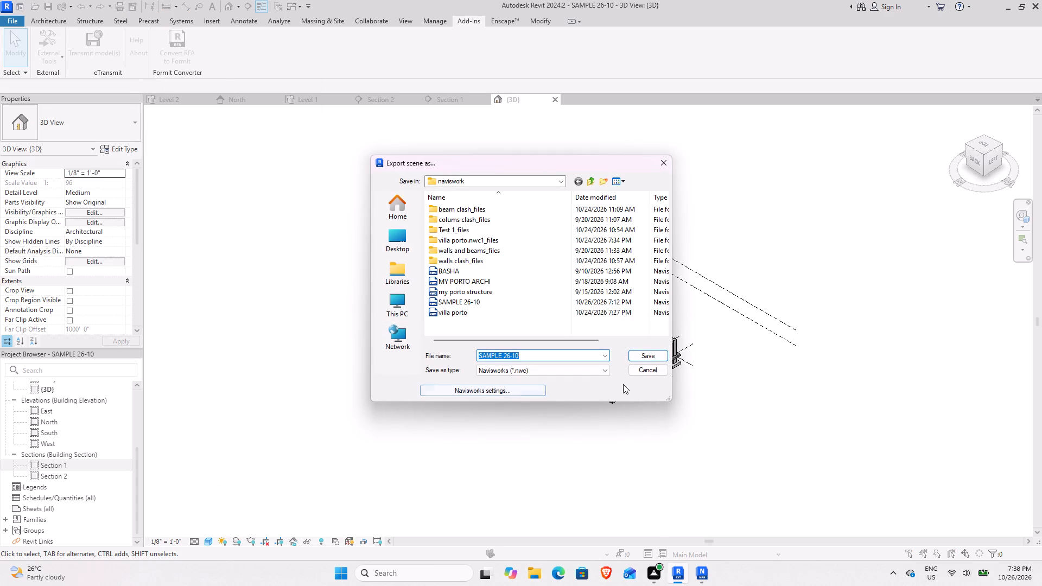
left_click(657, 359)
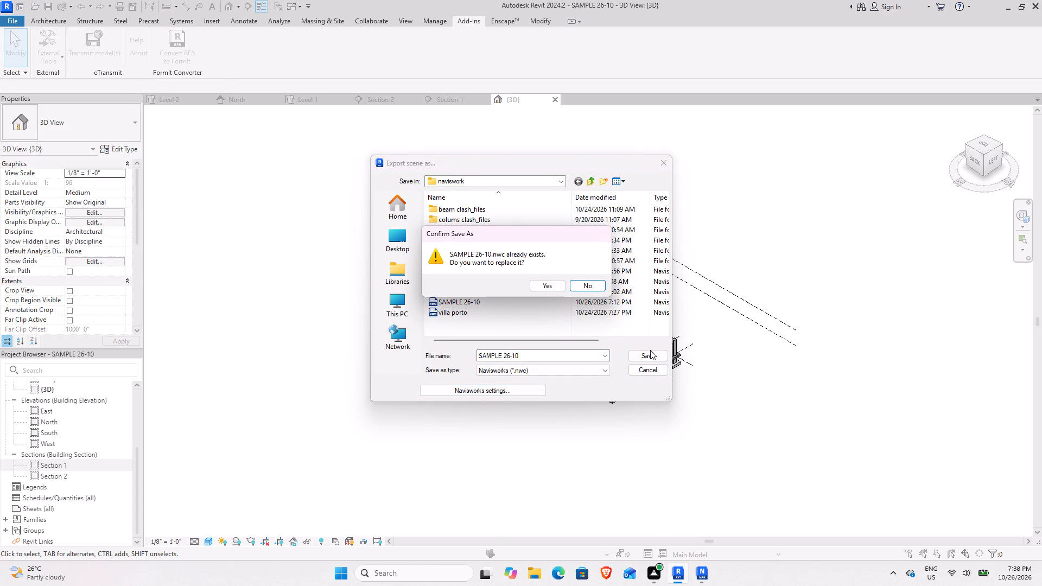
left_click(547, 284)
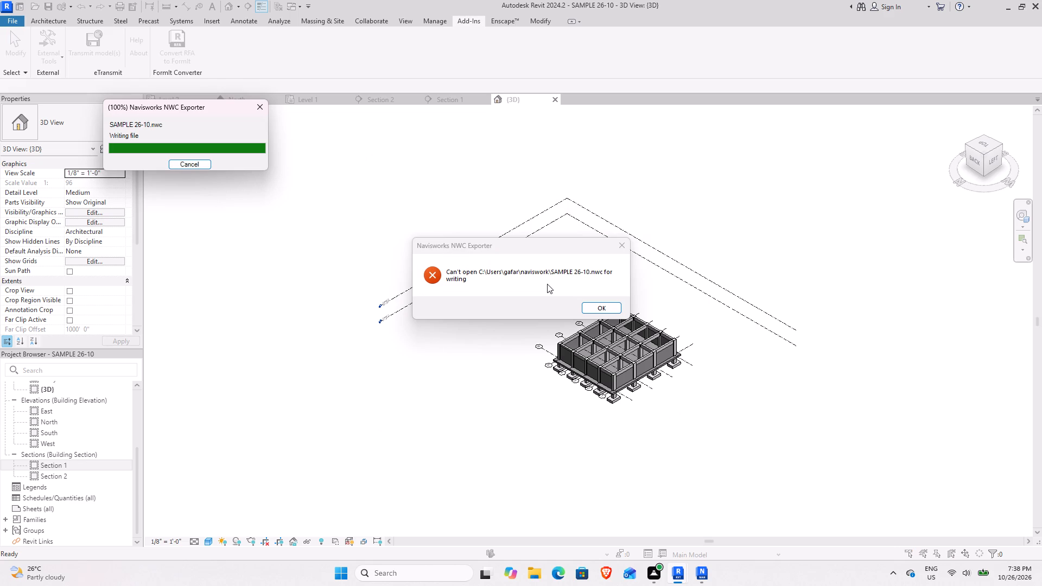
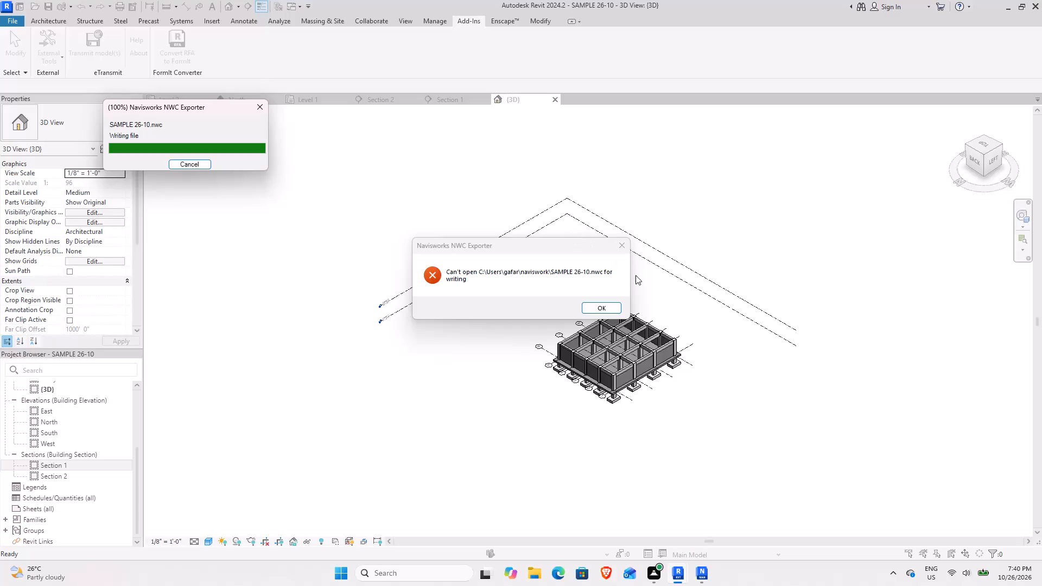
Dismiss the export error, switch to Navisworks Manage, and review the model's File Options without changing them.
left_click(602, 310)
left_click(700, 572)
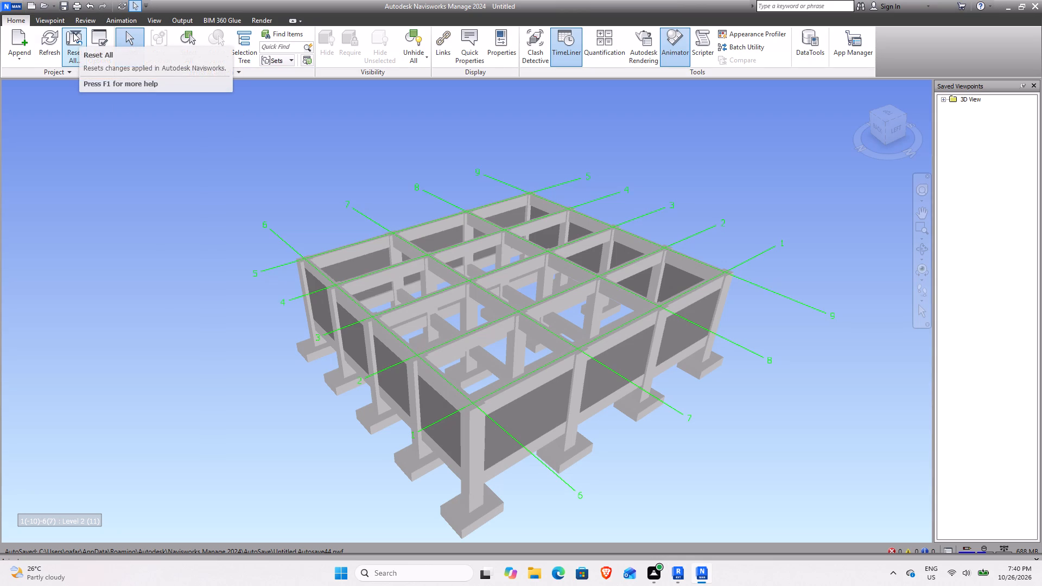
left_click(12, 21)
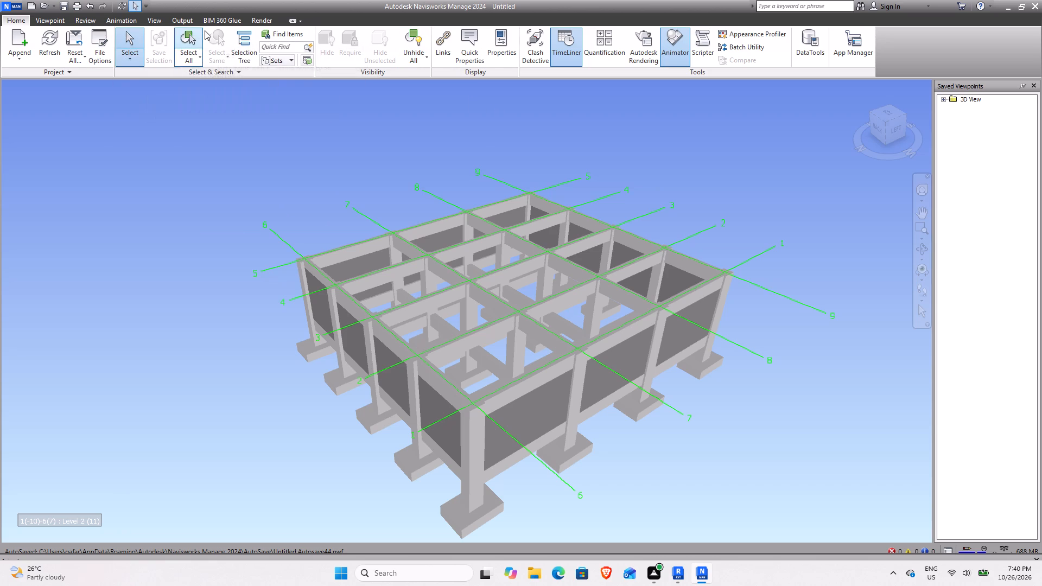
left_click(106, 55)
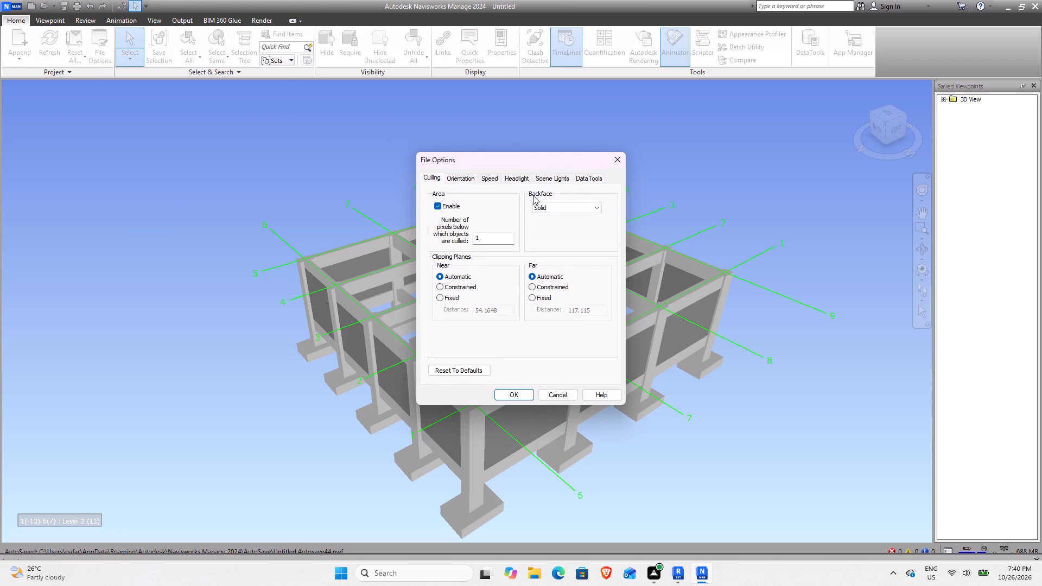
left_click(564, 396)
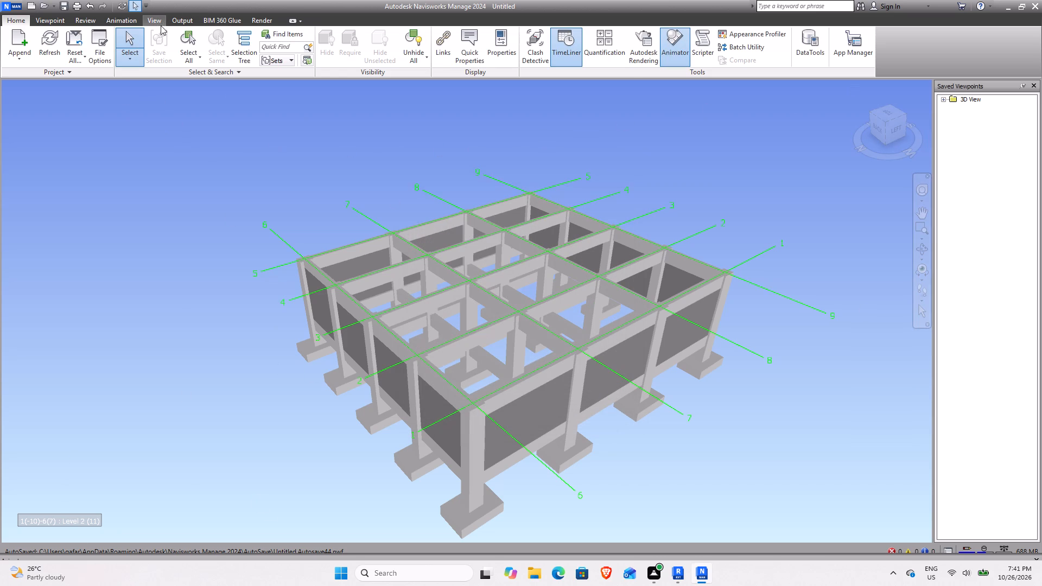
Undock and close the Saved Viewpoints window.
double_click(980, 85)
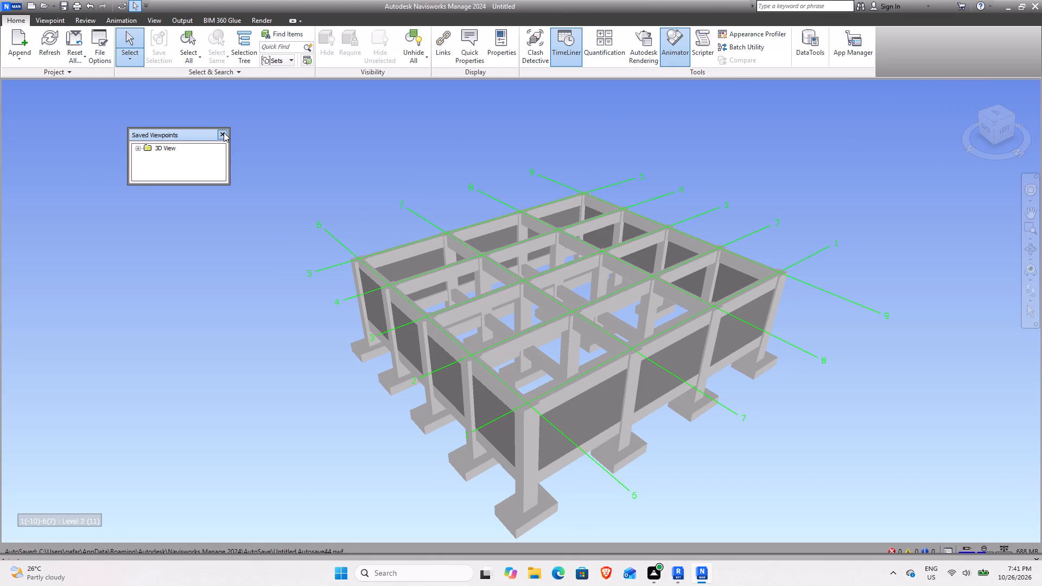
left_click(224, 132)
Show the Properties window beside the Navisworks model.
scroll(504, 311, "down", 4)
middle_click_drag(506, 330, 424, 324)
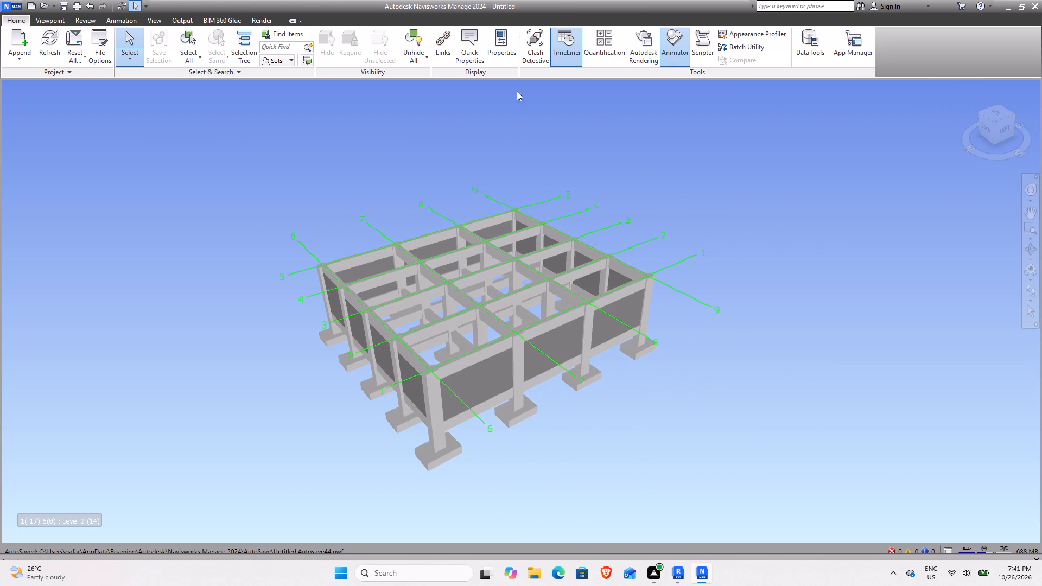
double_click(517, 39)
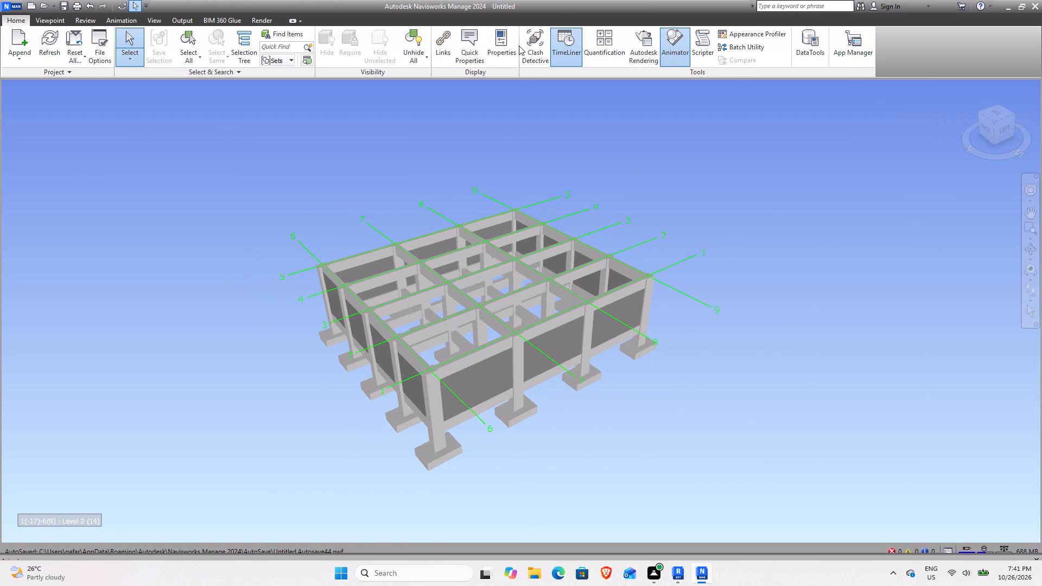
left_click(509, 47)
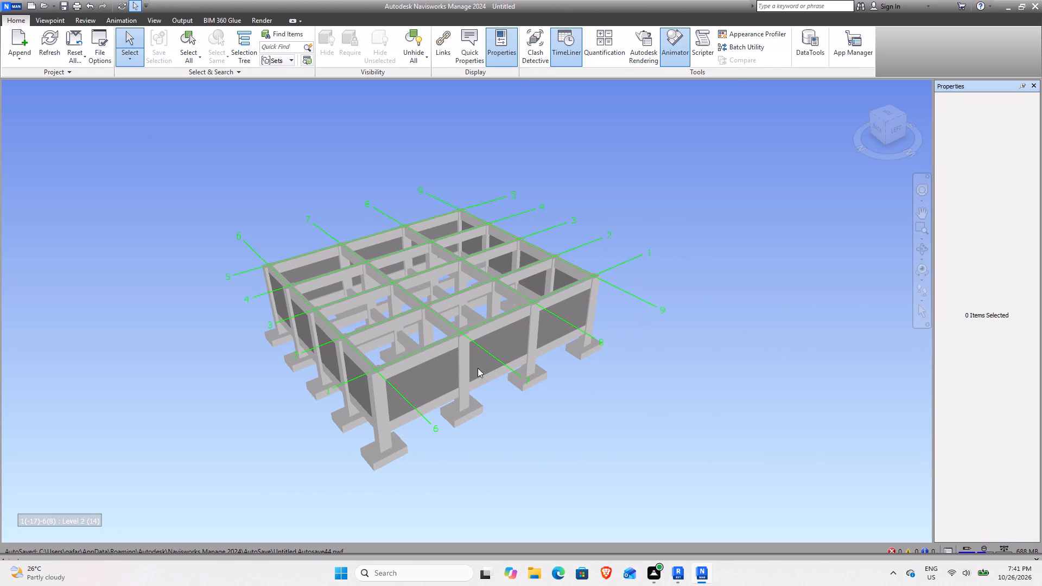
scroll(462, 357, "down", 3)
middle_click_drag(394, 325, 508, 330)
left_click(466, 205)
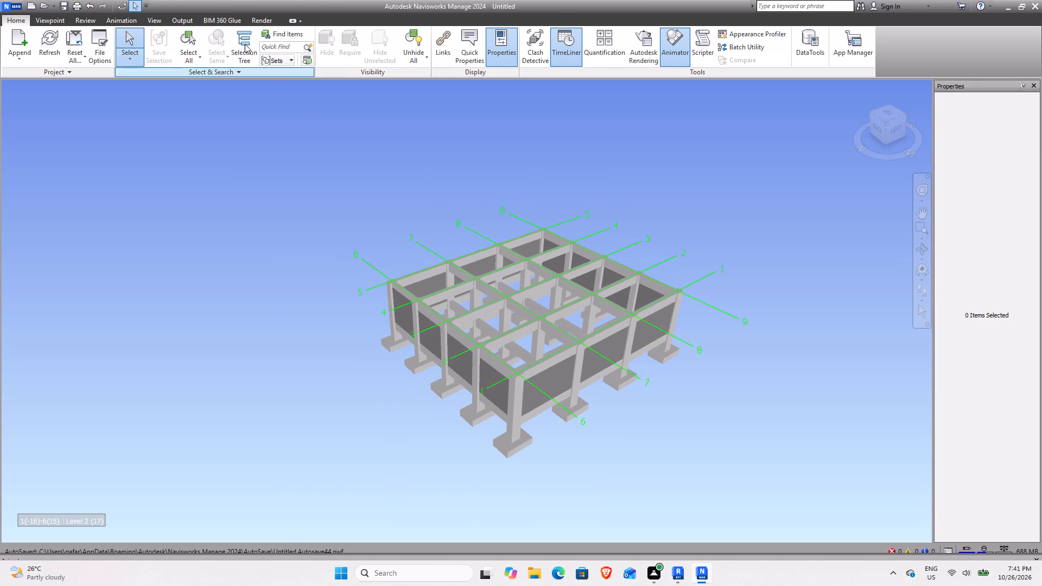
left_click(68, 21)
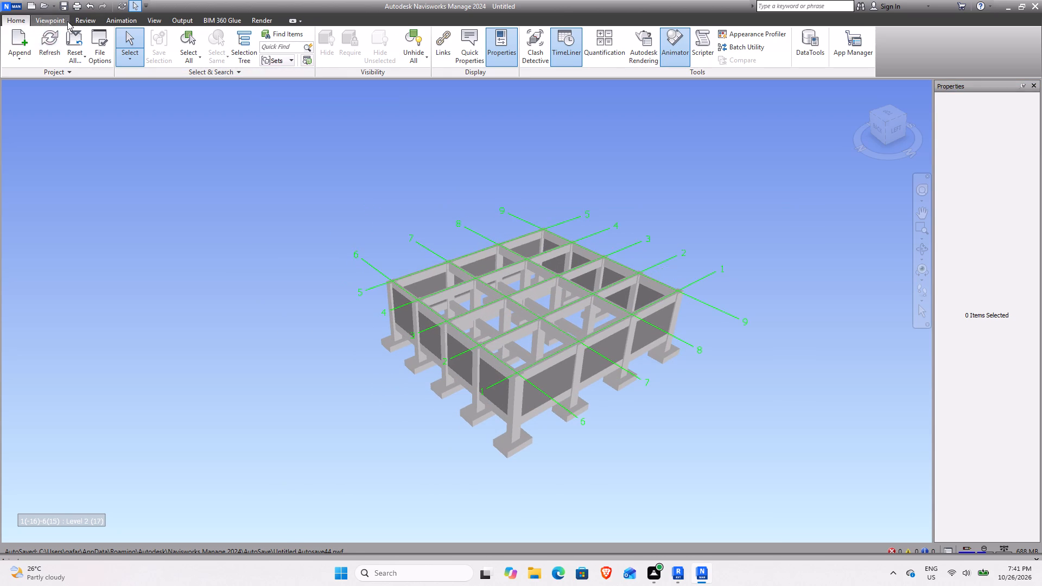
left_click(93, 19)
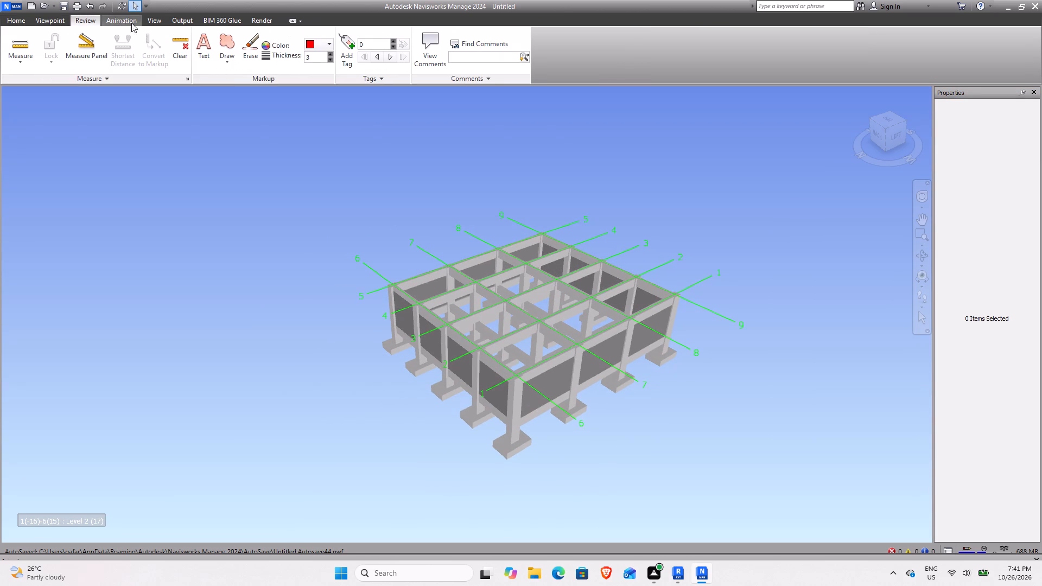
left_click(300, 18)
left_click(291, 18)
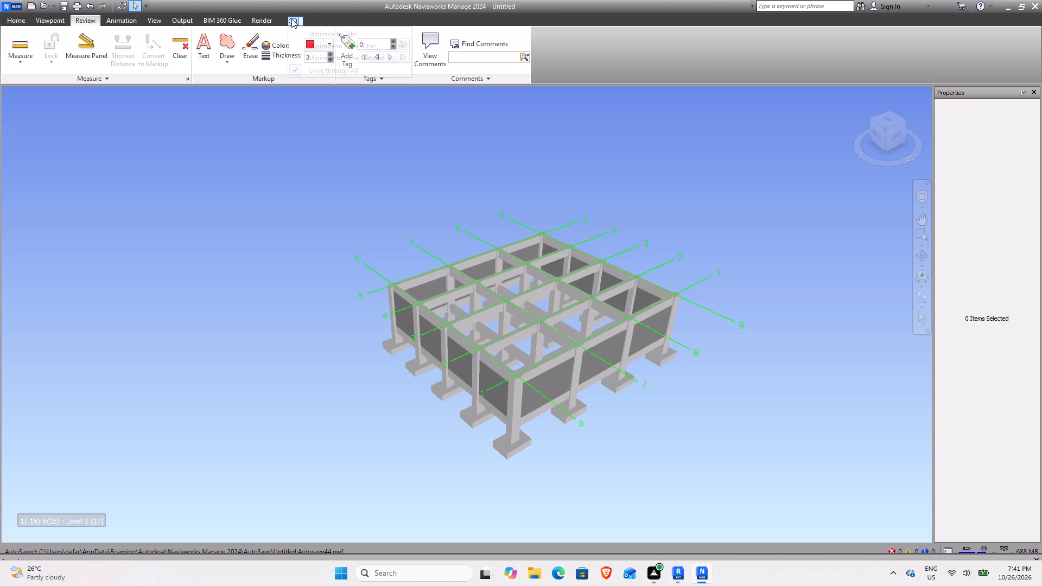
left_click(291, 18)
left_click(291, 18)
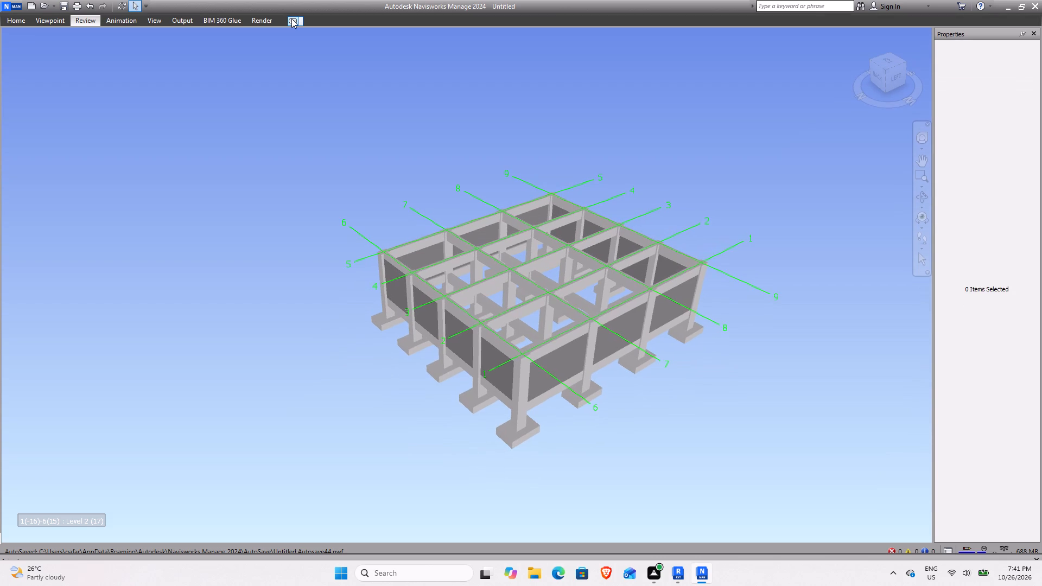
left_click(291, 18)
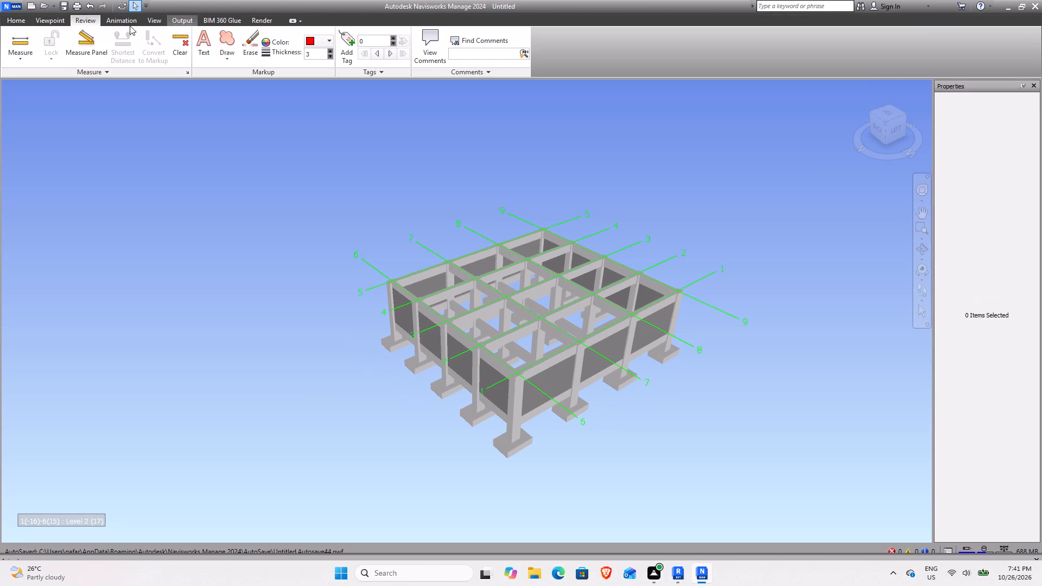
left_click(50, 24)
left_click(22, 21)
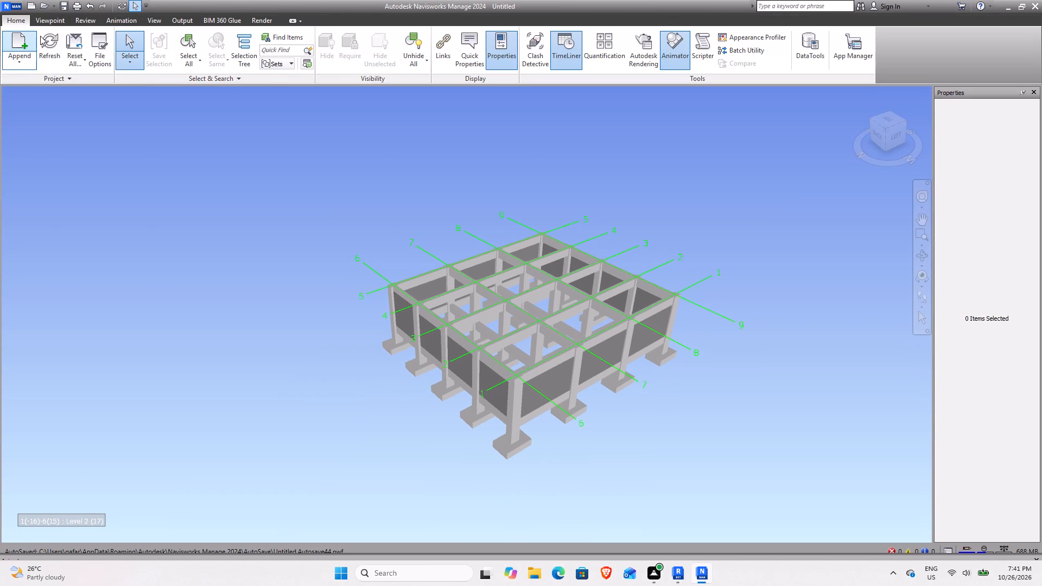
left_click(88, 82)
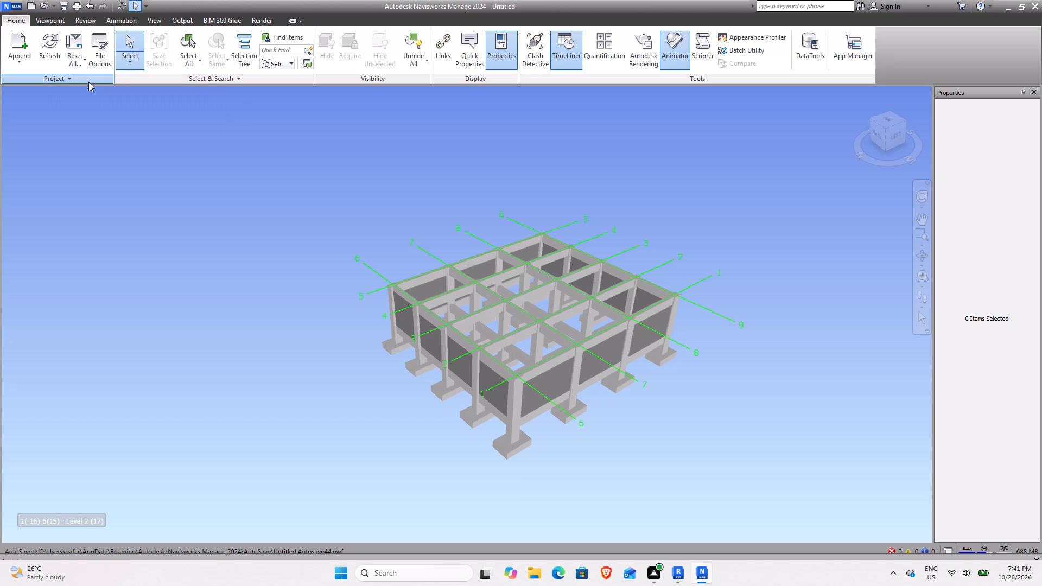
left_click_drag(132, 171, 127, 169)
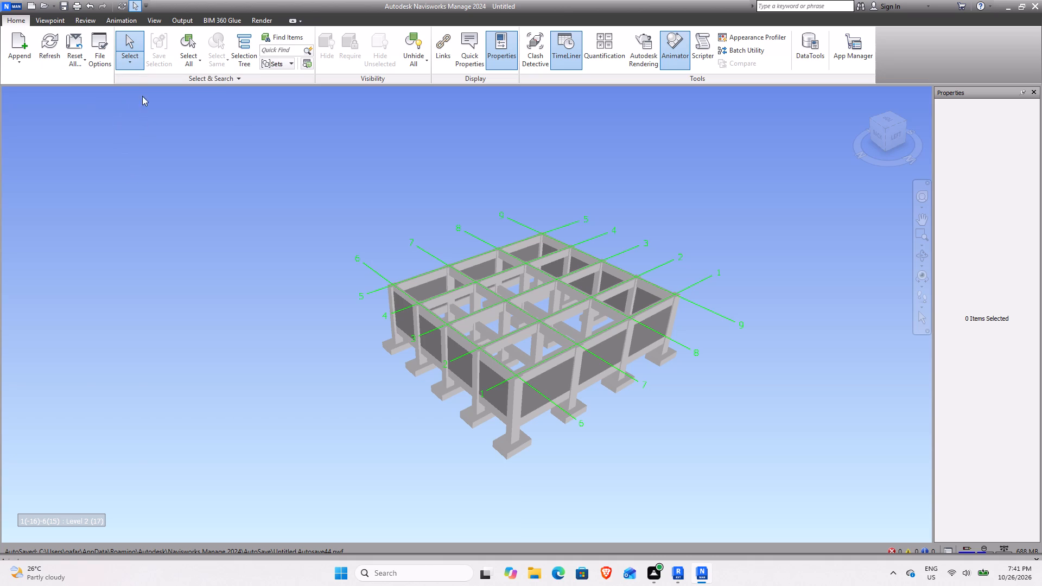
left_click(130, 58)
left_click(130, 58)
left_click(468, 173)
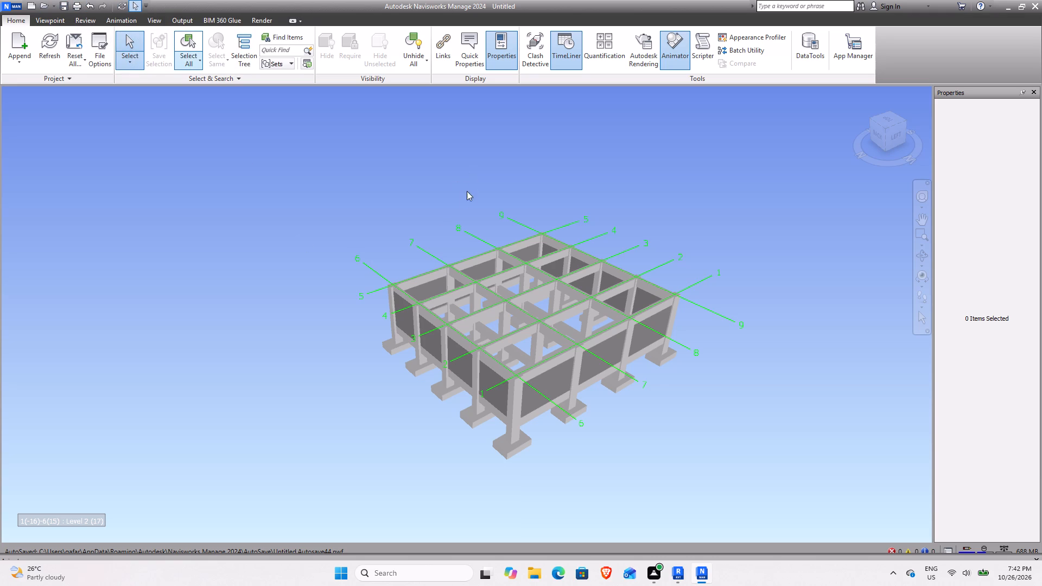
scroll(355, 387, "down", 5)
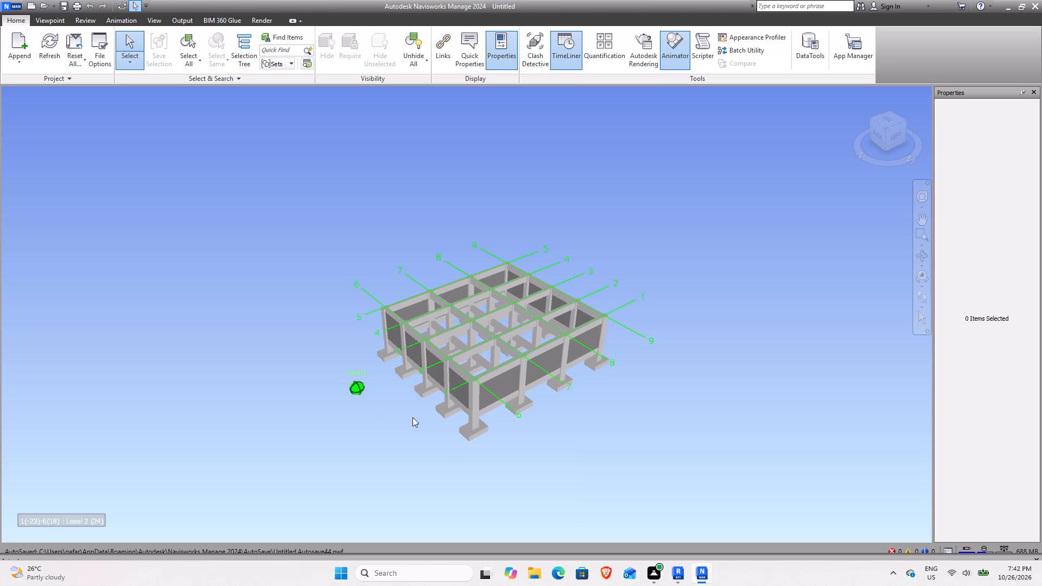
Switch back to Revit and start another NWC export of the 3D view.
left_click(688, 572)
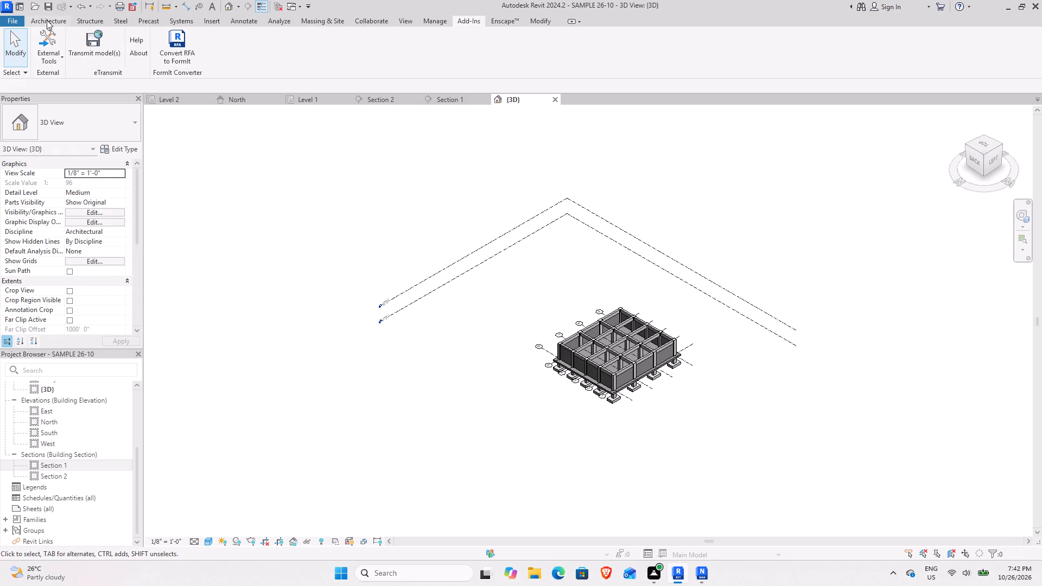
left_click(17, 20)
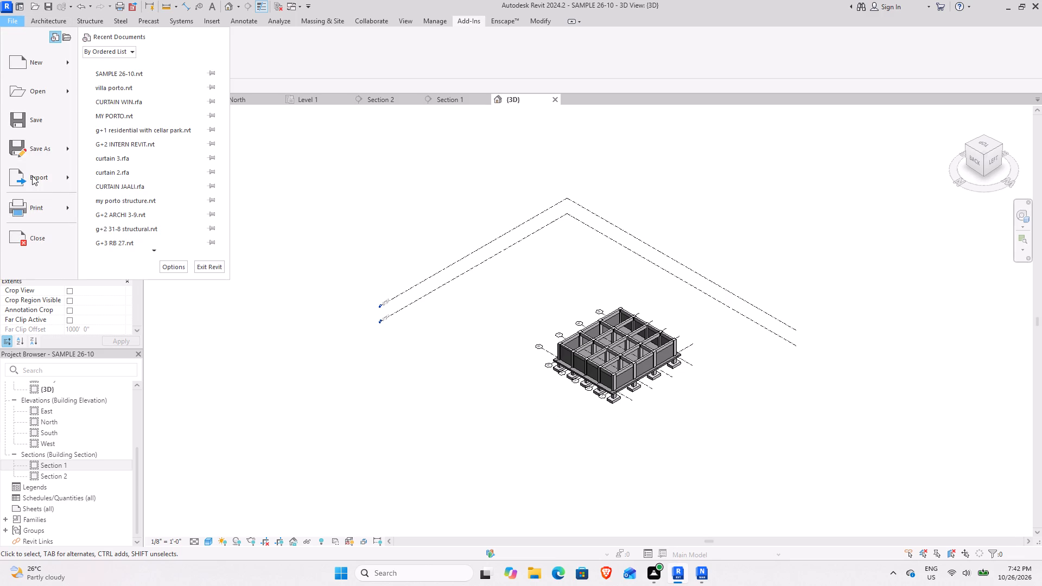
left_click(32, 176)
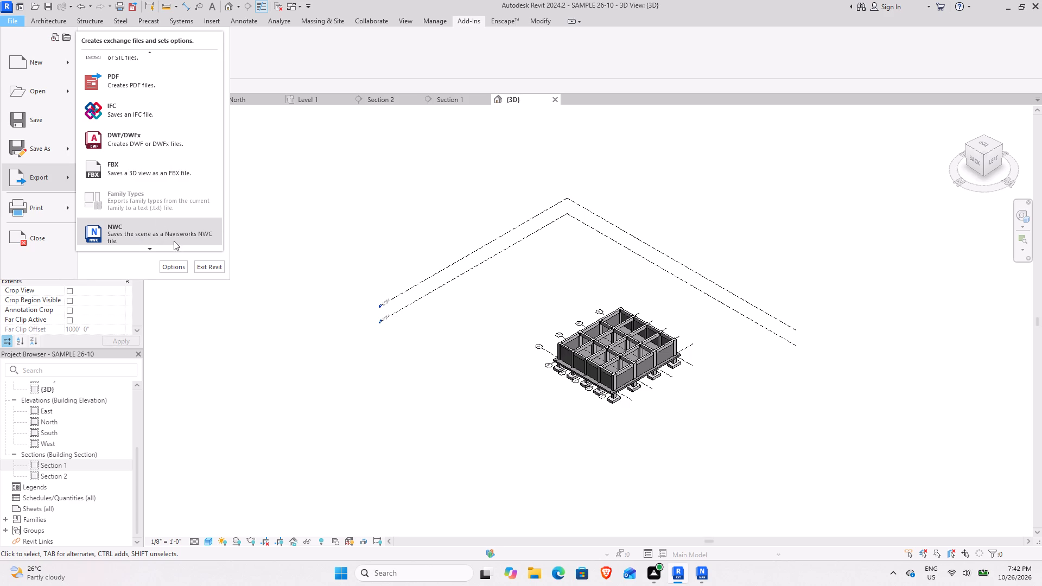
scroll(144, 198, "down", 5)
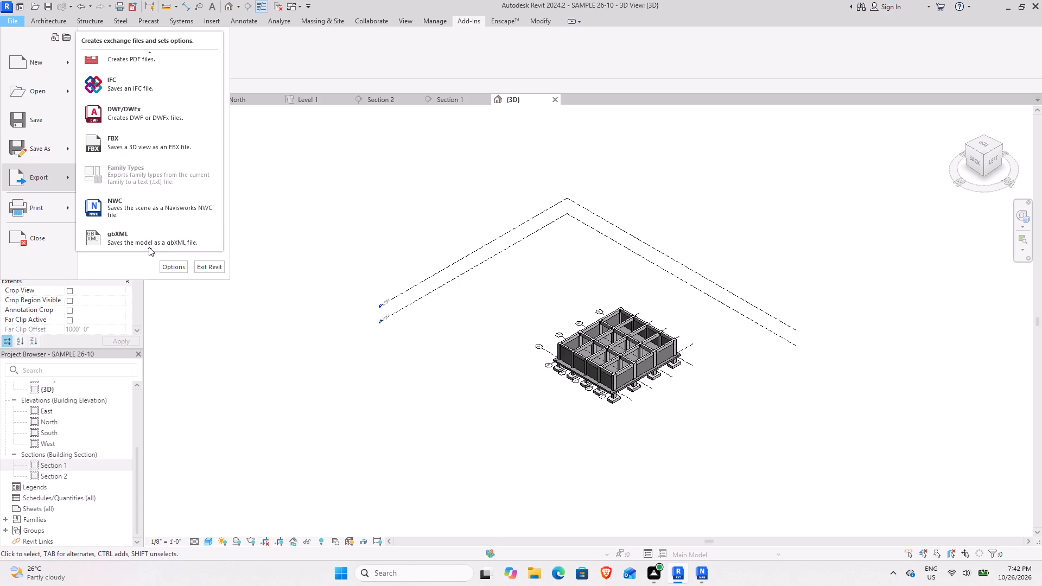
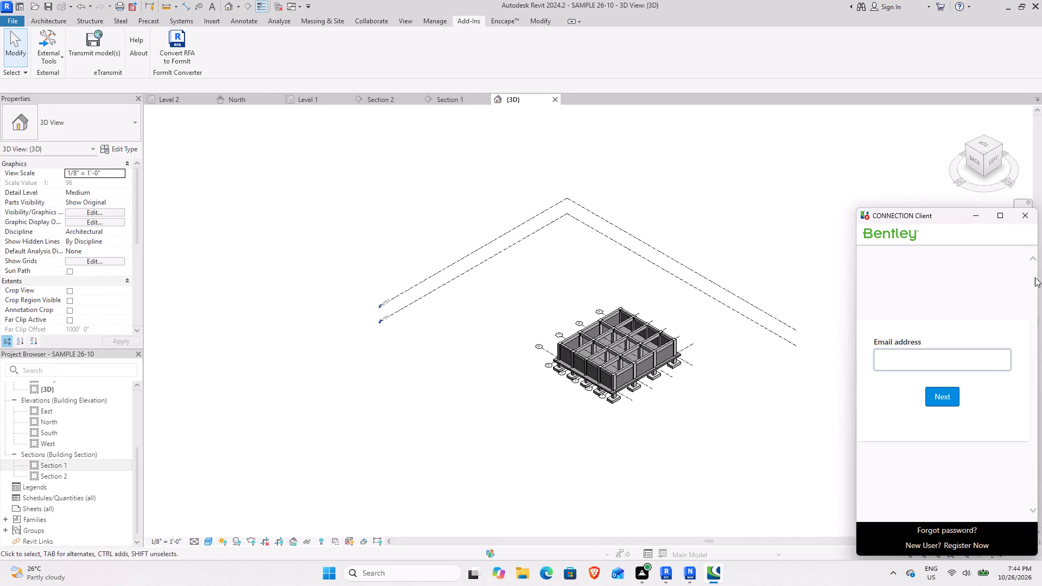
Close the Bentley CONNECTION Client sign-in window.
left_click(1020, 213)
Switch to Navisworks Manage and enable "Close NWC/NWD files on load" in the global model performance options.
left_click(704, 575)
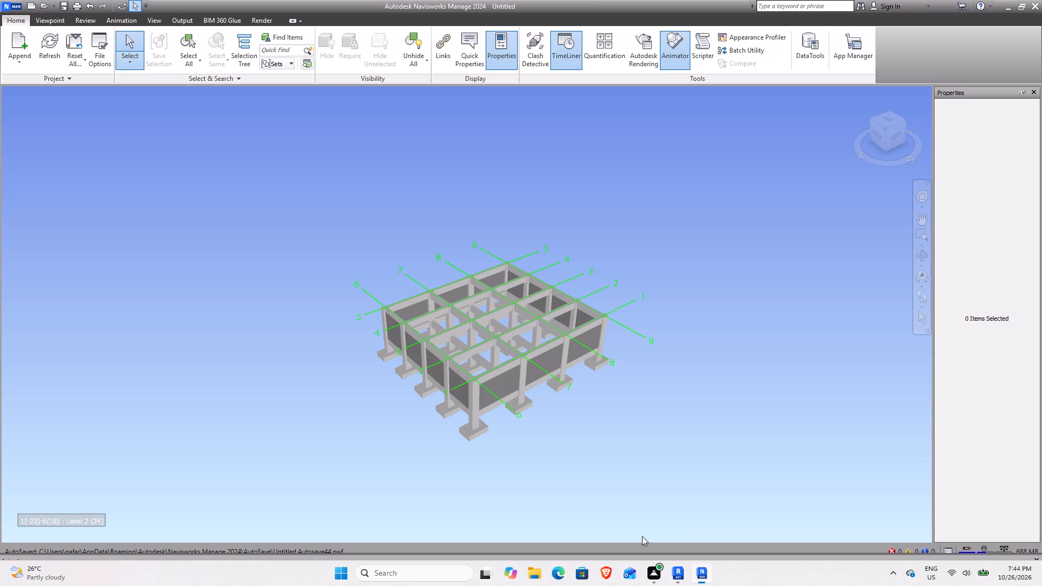
left_click(8, 4)
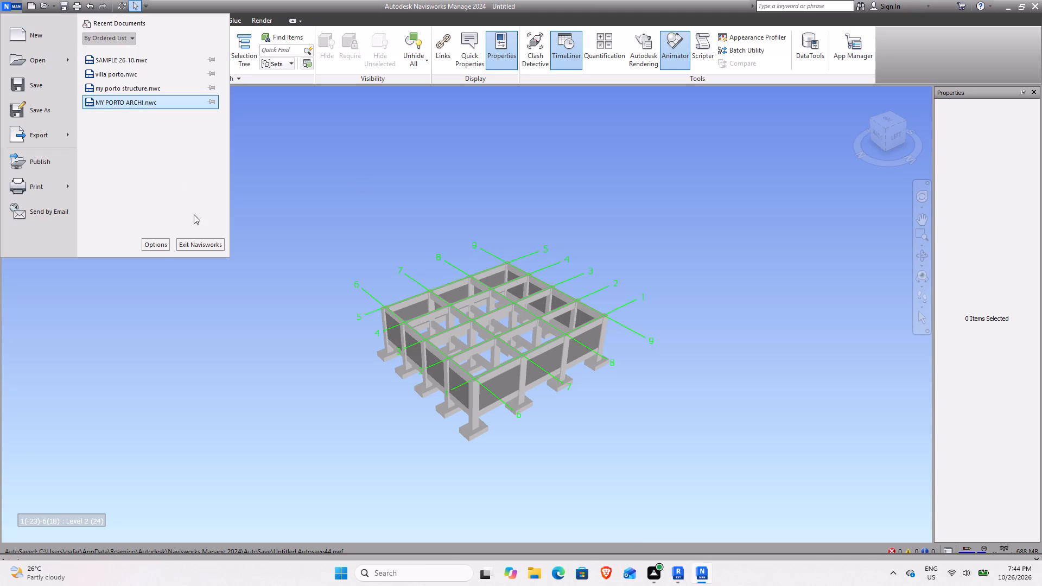
left_click(162, 246)
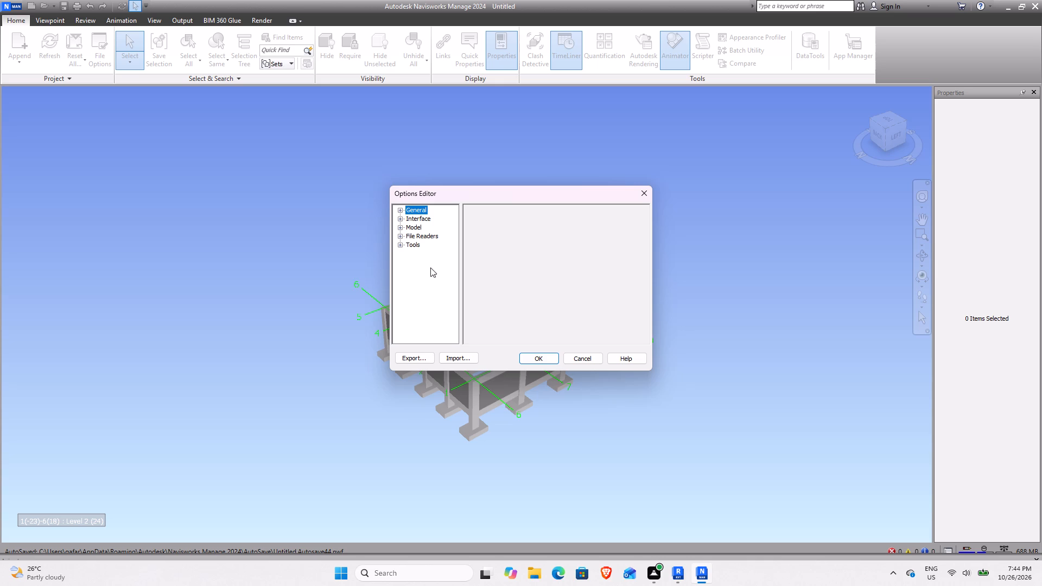
left_click(398, 226)
left_click(430, 237)
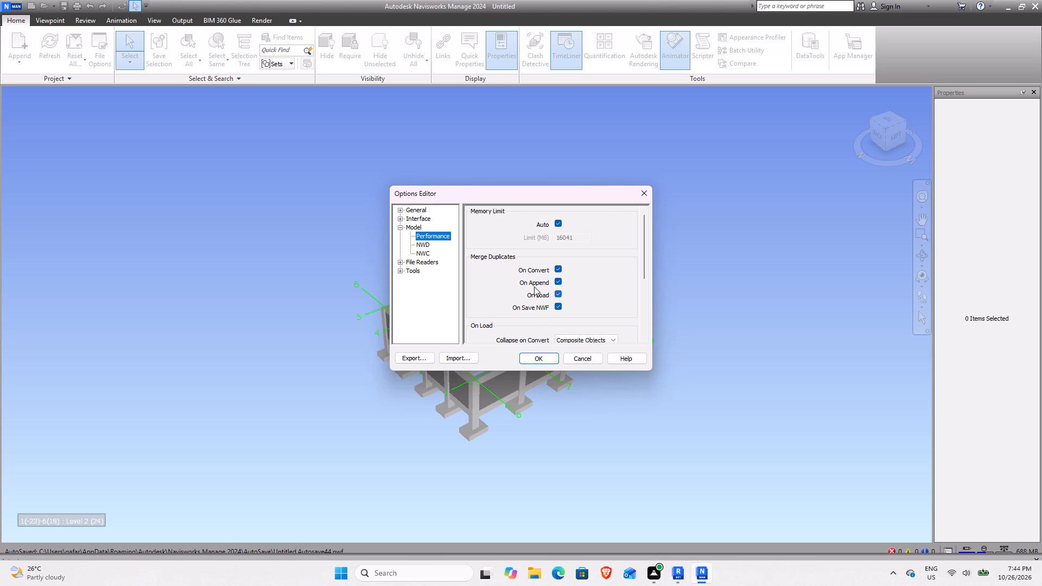
scroll(534, 286, "down", 4)
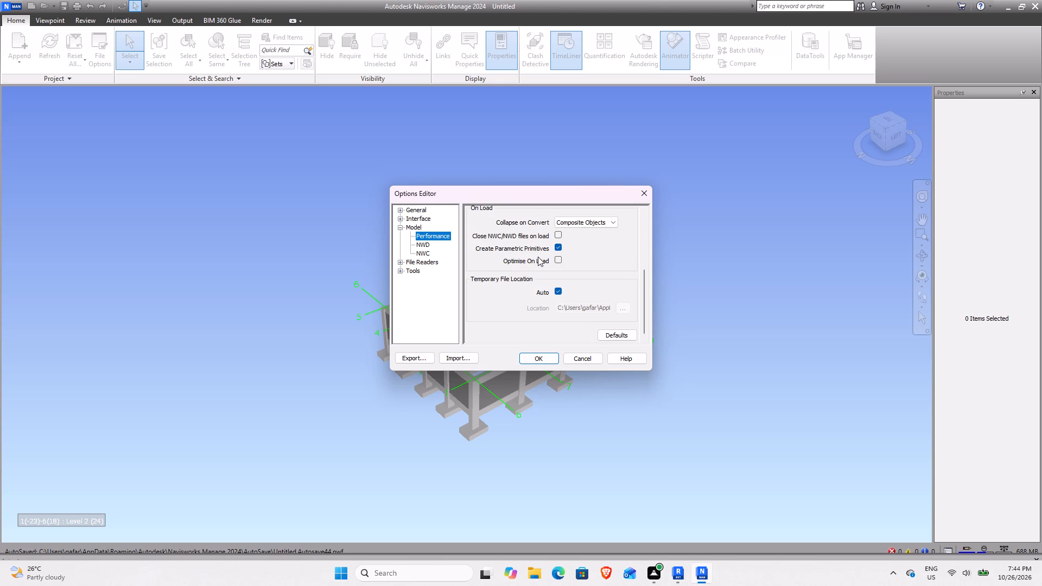
left_click(555, 233)
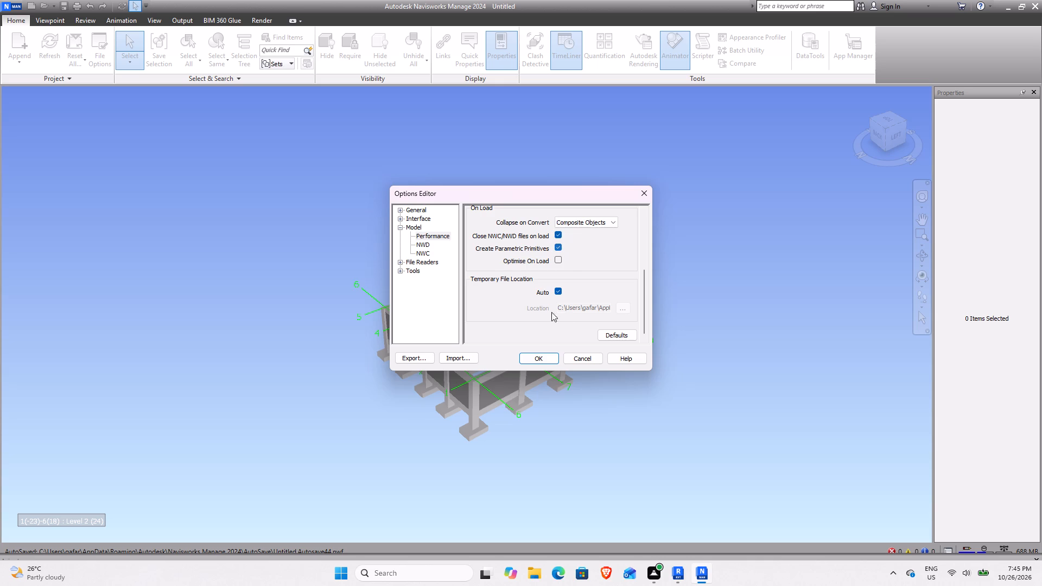
scroll(543, 268, "up", 1)
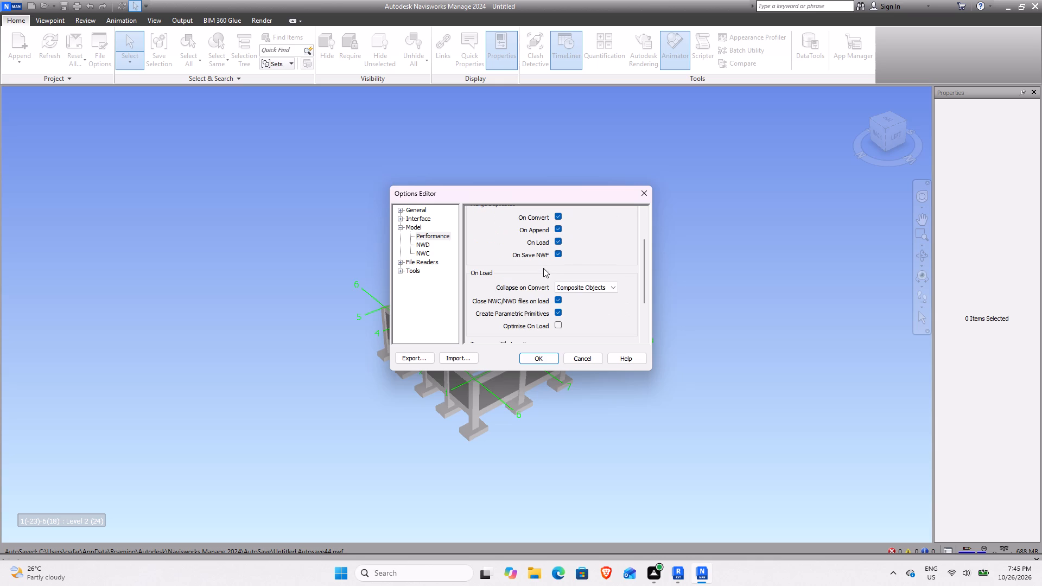
left_click(539, 360)
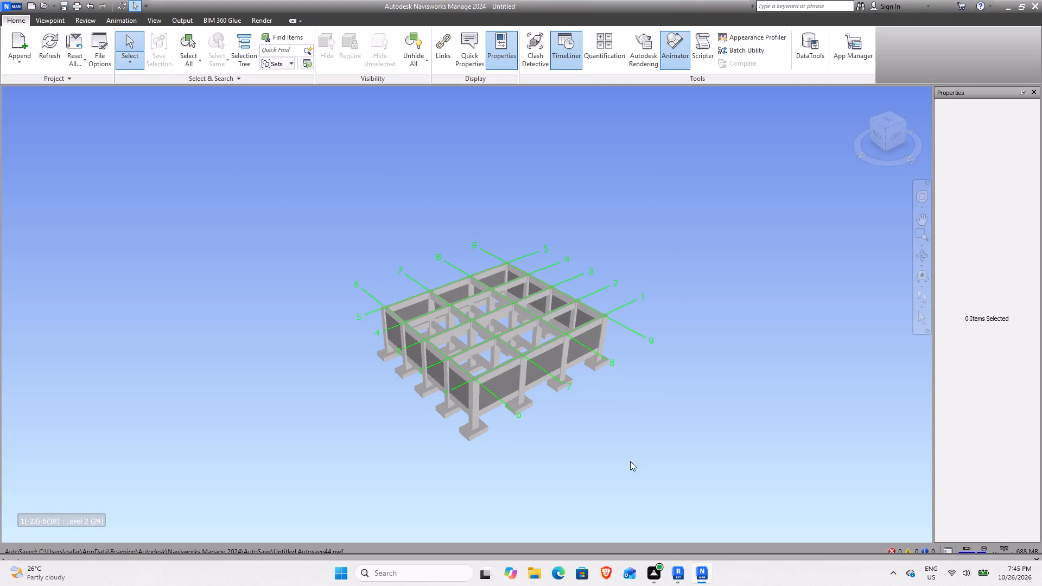
Switch to Revit, start an NWC export, and enable "Close NWC/NWD files on load" in the exporter's model performance settings.
left_click(676, 573)
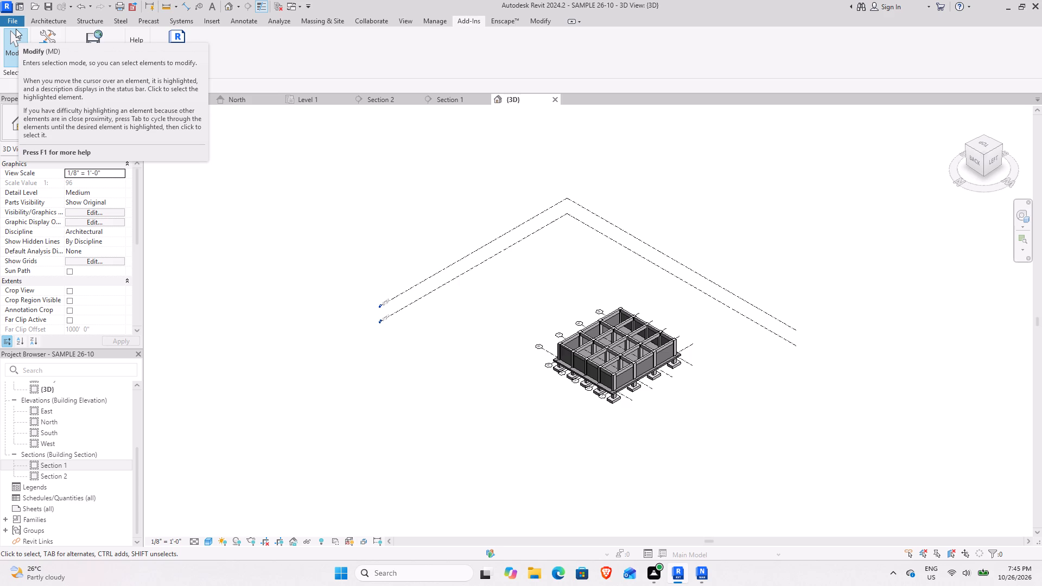
left_click(52, 26)
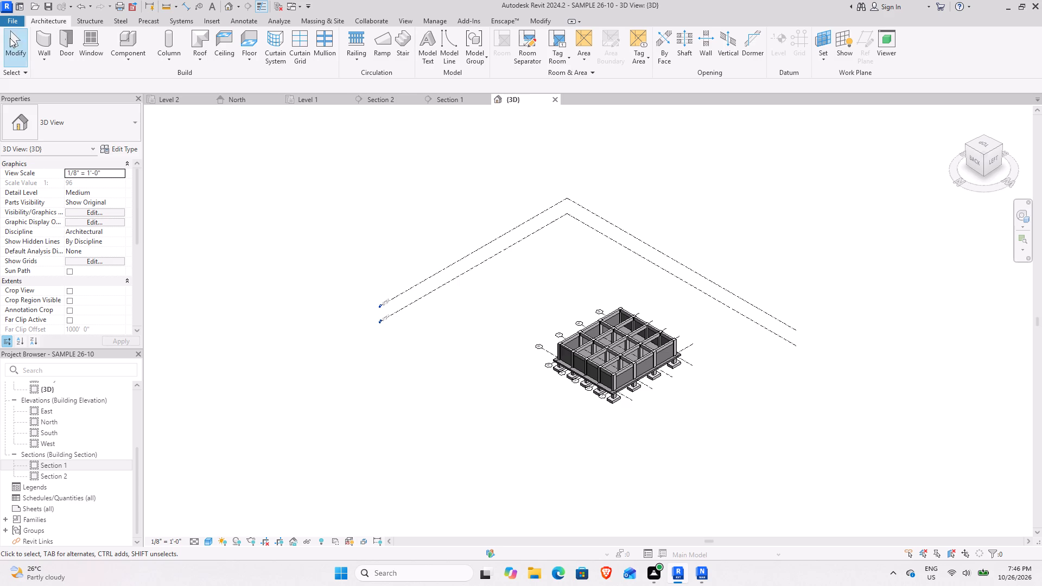
left_click(15, 18)
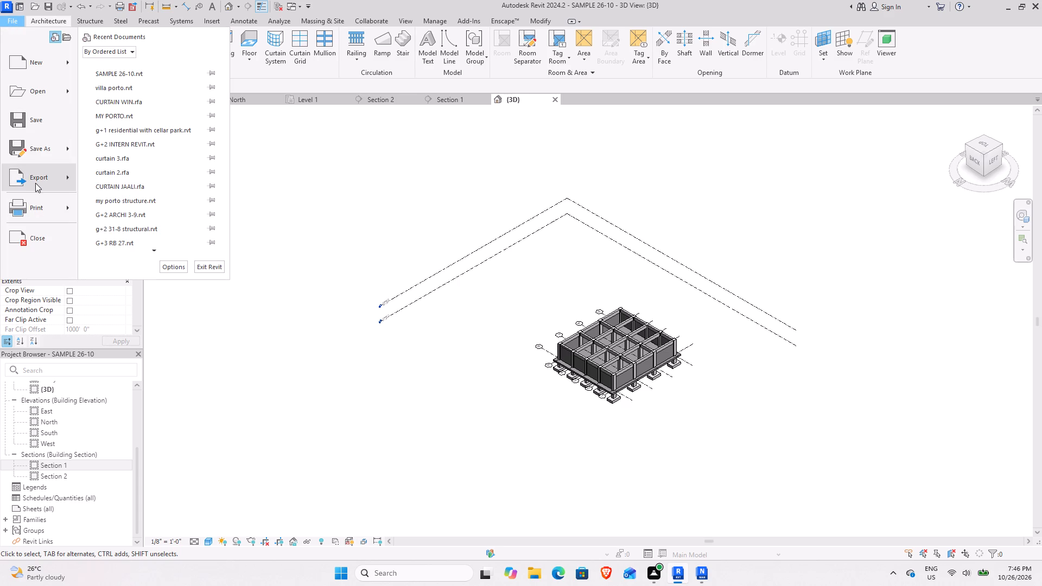
left_click(35, 180)
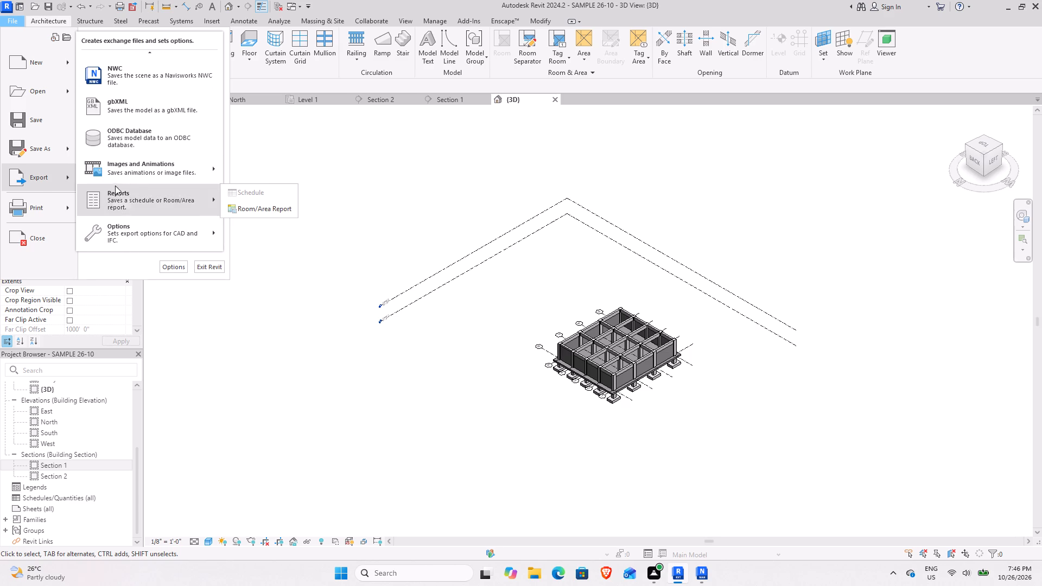
left_click(132, 72)
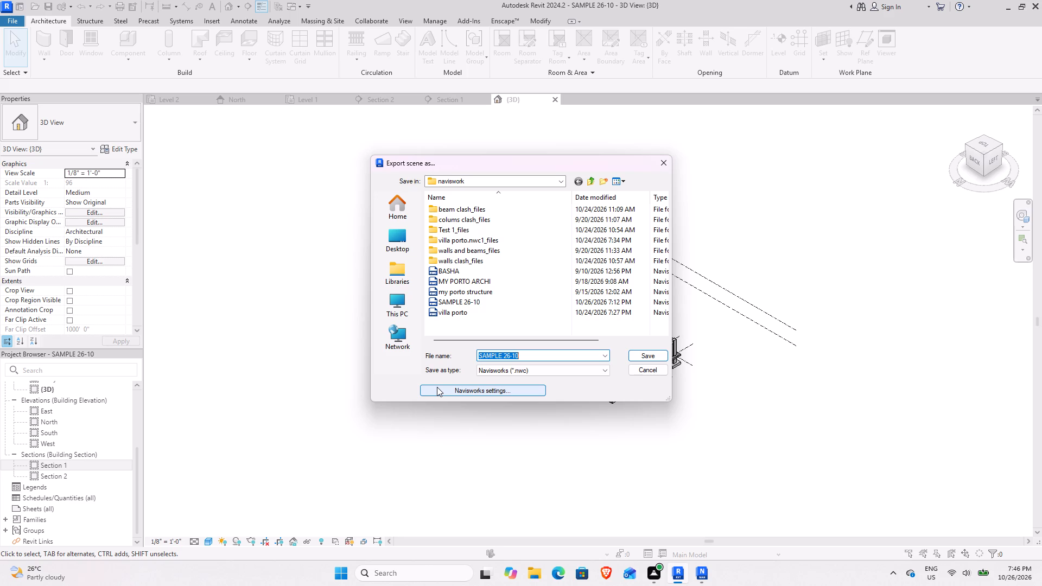
left_click(470, 396)
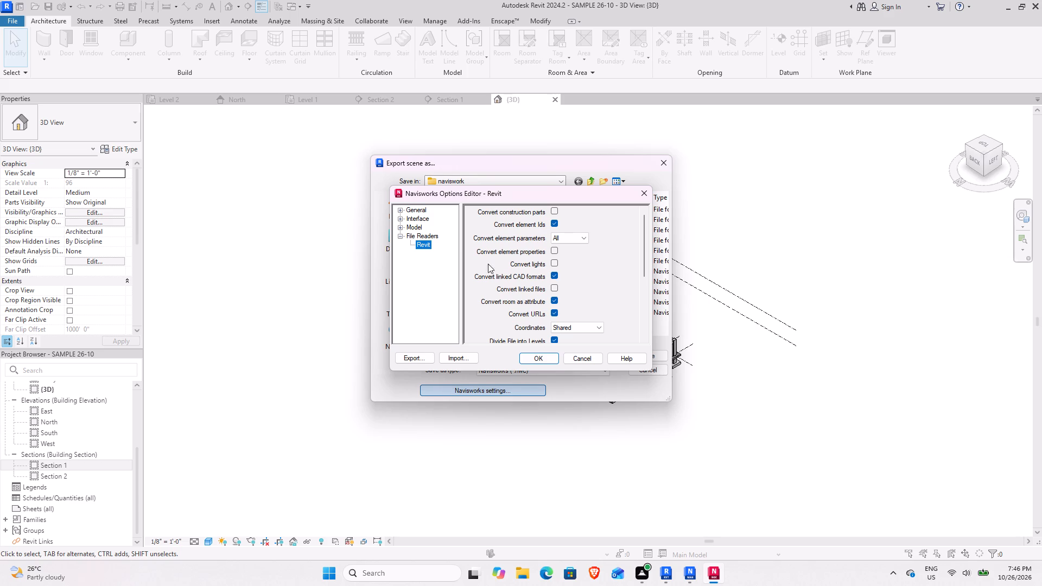
left_click(399, 225)
left_click(432, 237)
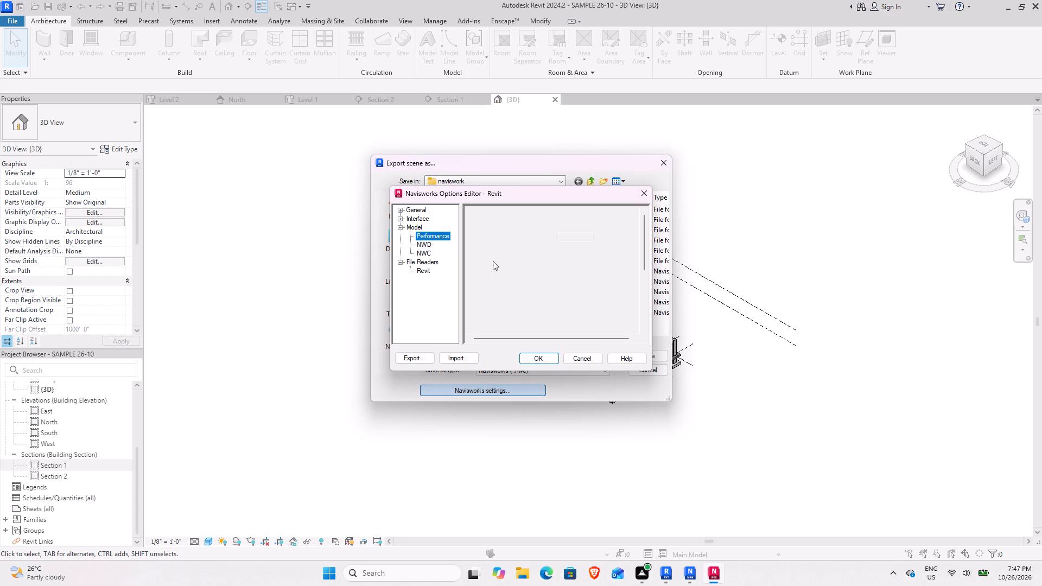
scroll(501, 308, "down", 3)
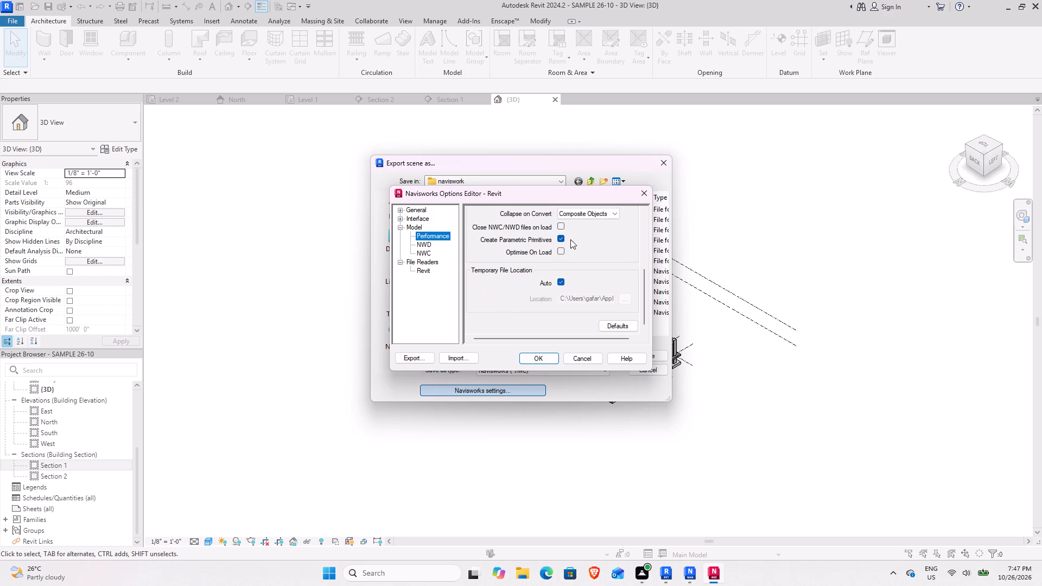
left_click(559, 227)
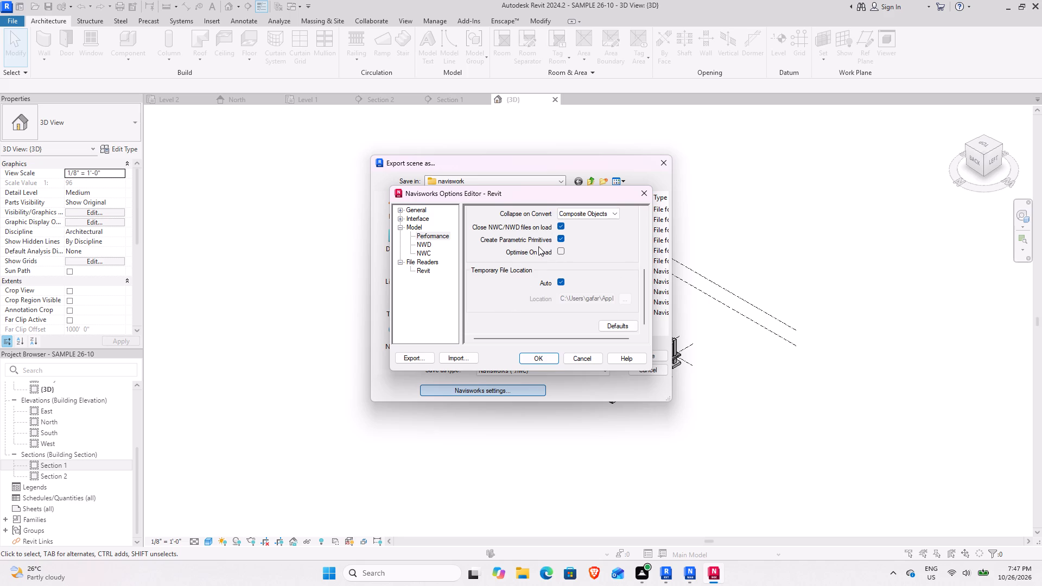
left_click(537, 362)
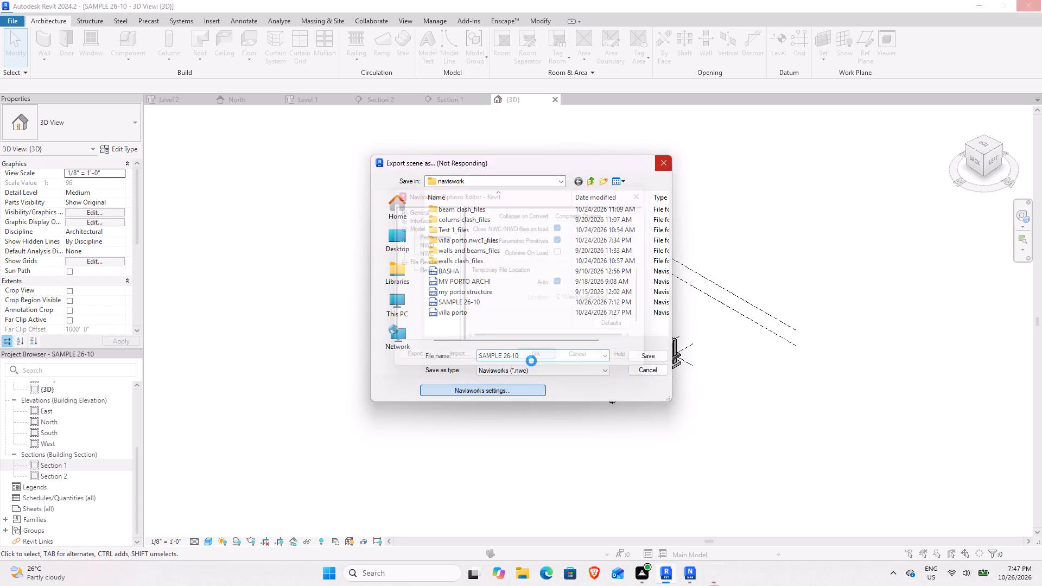
Export the 3D view as SAMPLE 26-10 in NWC format to the naviswork folder, replacing the existing file.
left_click(656, 356)
left_click(549, 283)
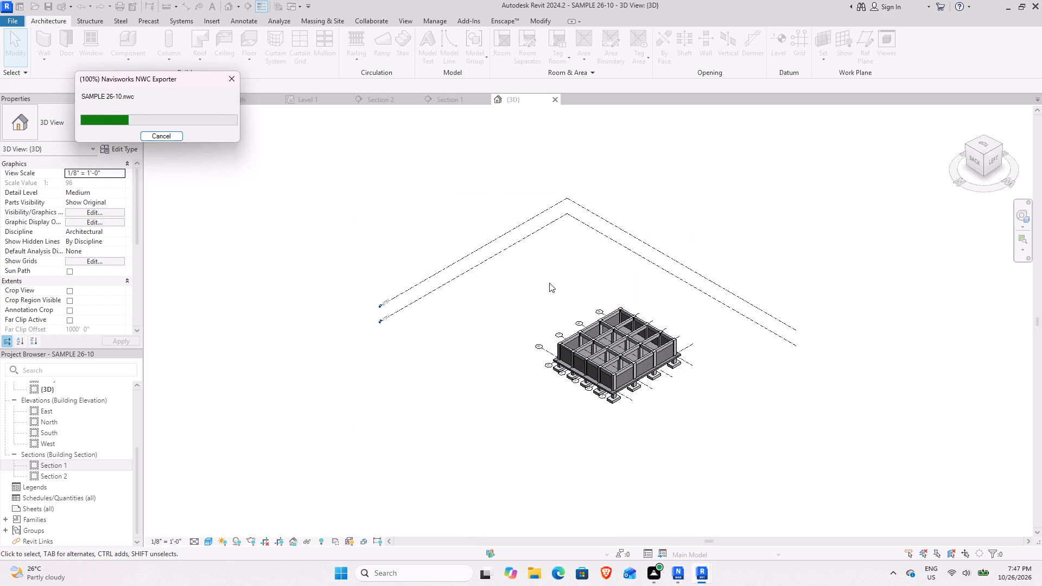
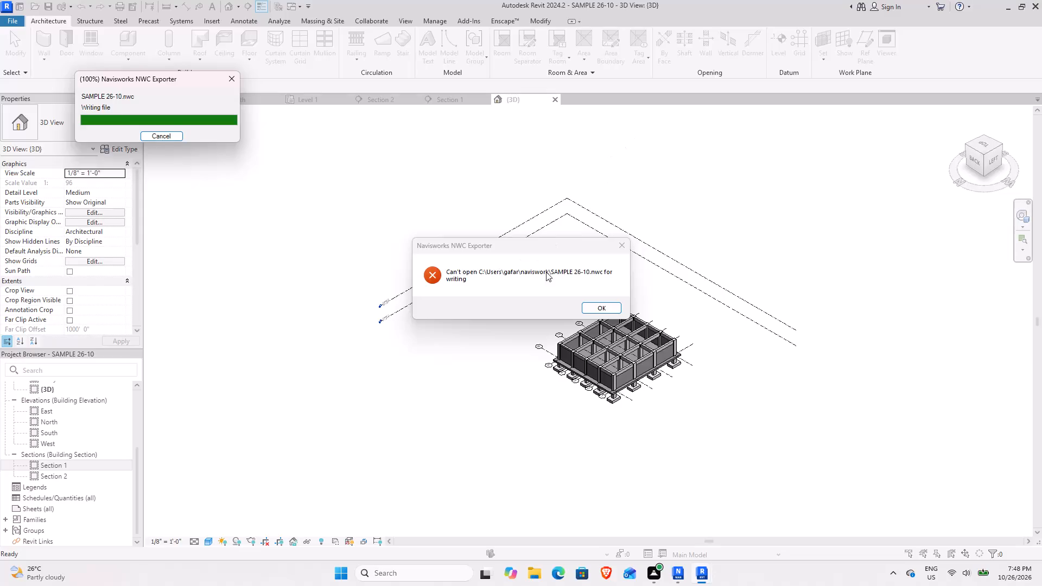
Dismiss the Navisworks NWC Exporter message and minimize Revit to get back to Navisworks Manage.
left_click(611, 308)
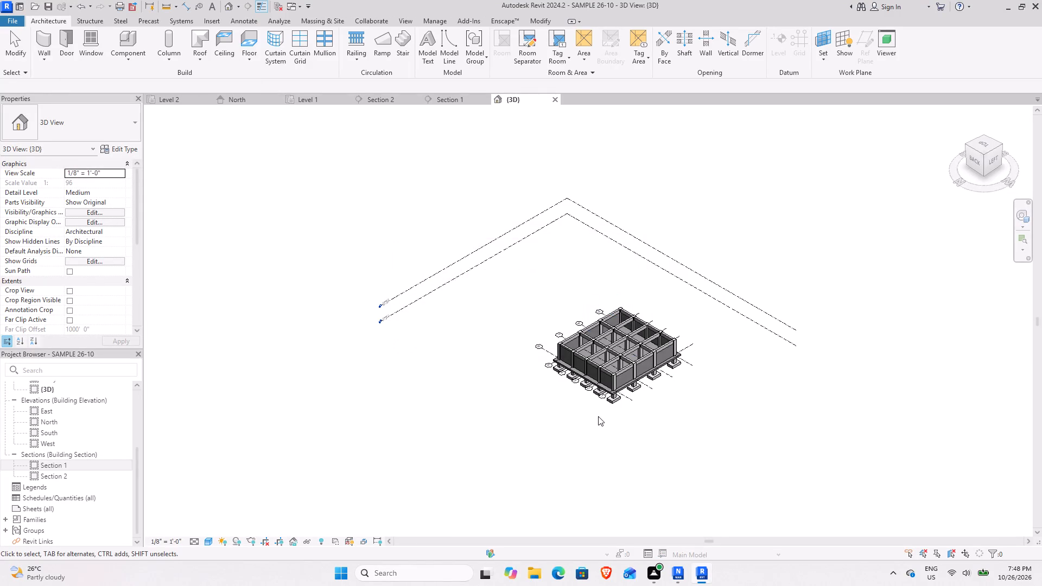
left_click(693, 573)
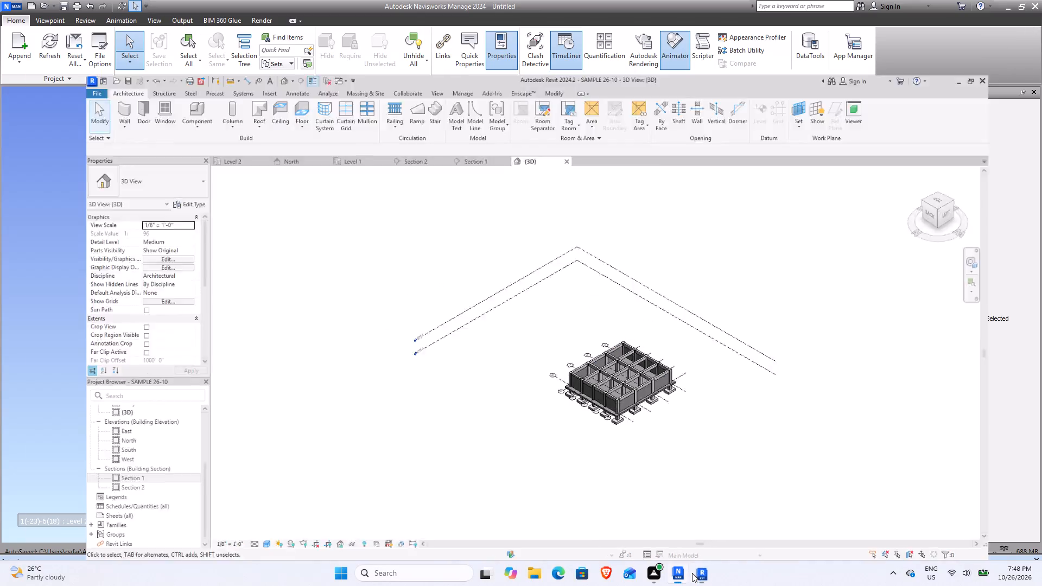
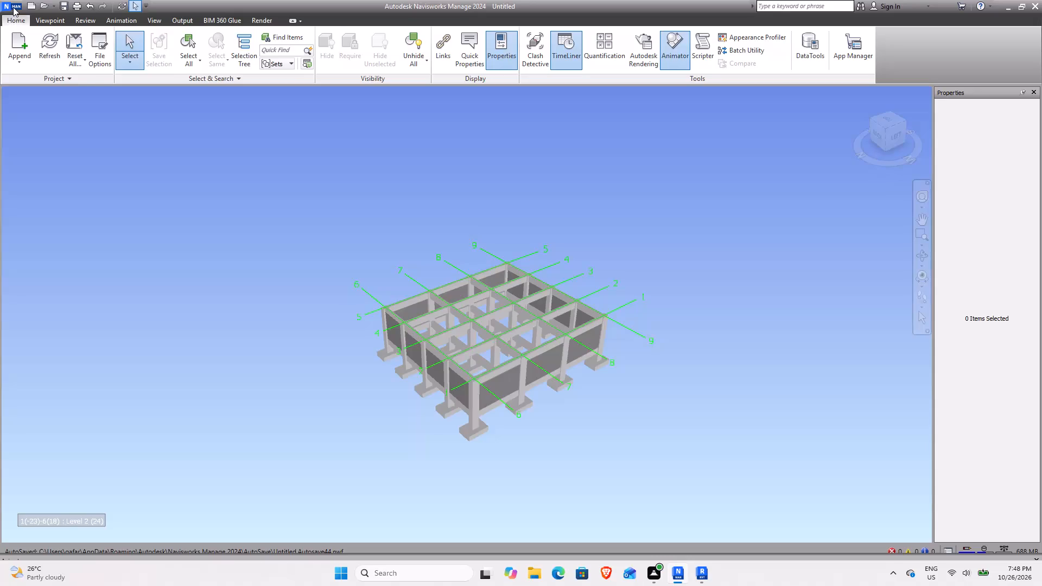
Start a new empty Navisworks file, discarding the changes to Untitled.nwf.
left_click(13, 7)
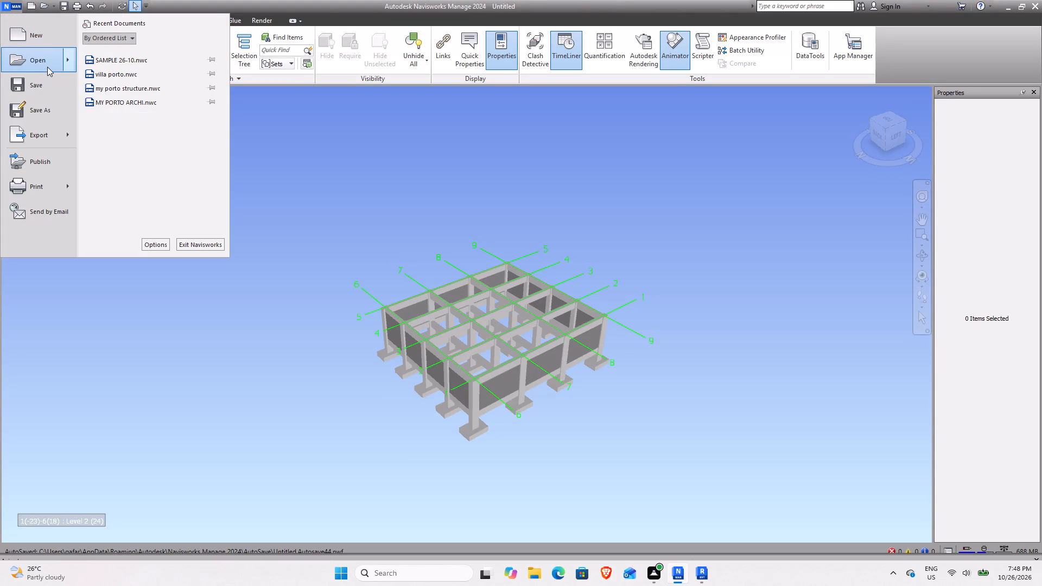
left_click(41, 40)
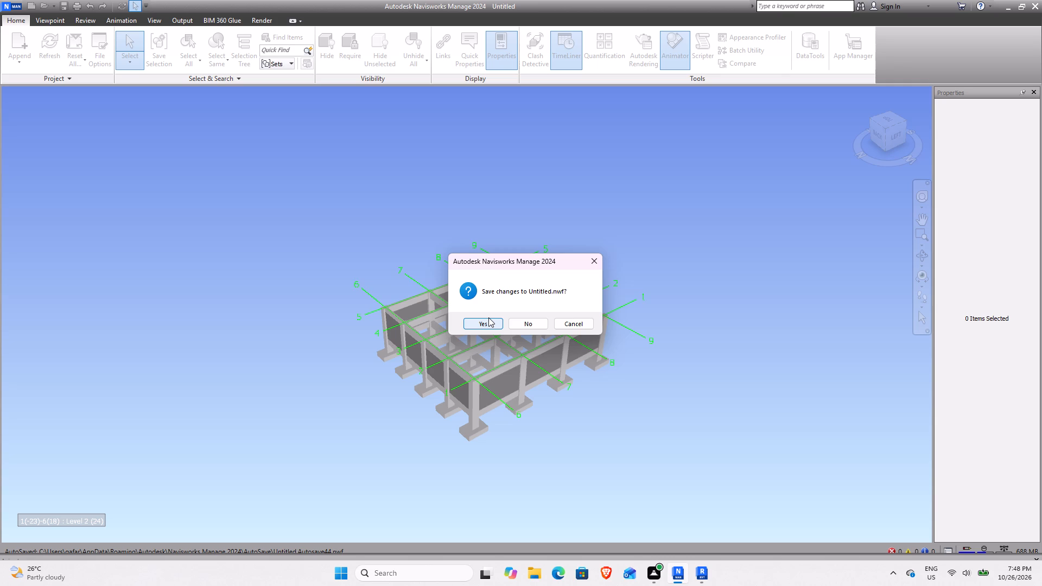
left_click(525, 323)
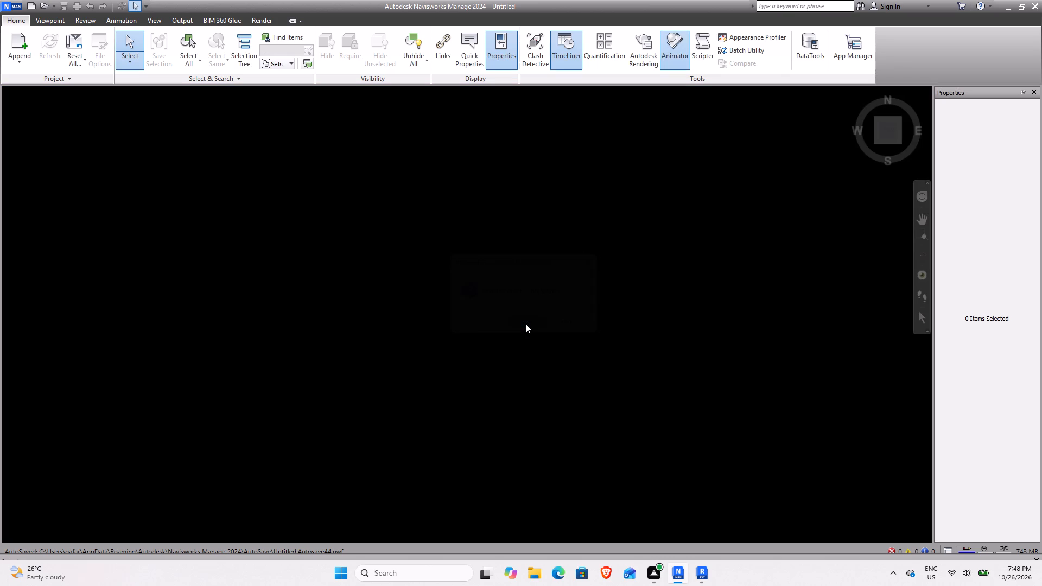
Switch to Revit and export the 3D view as Navisworks NWC file SAMPLE 26-10 in the naviswork folder, replacing the existing file.
left_click(1009, 11)
left_click(15, 19)
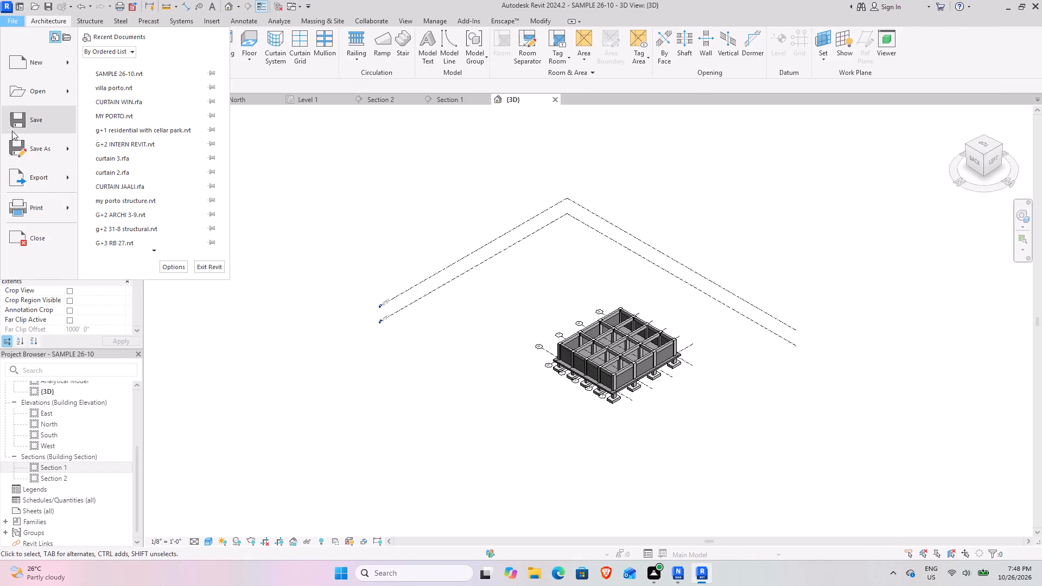
left_click(44, 175)
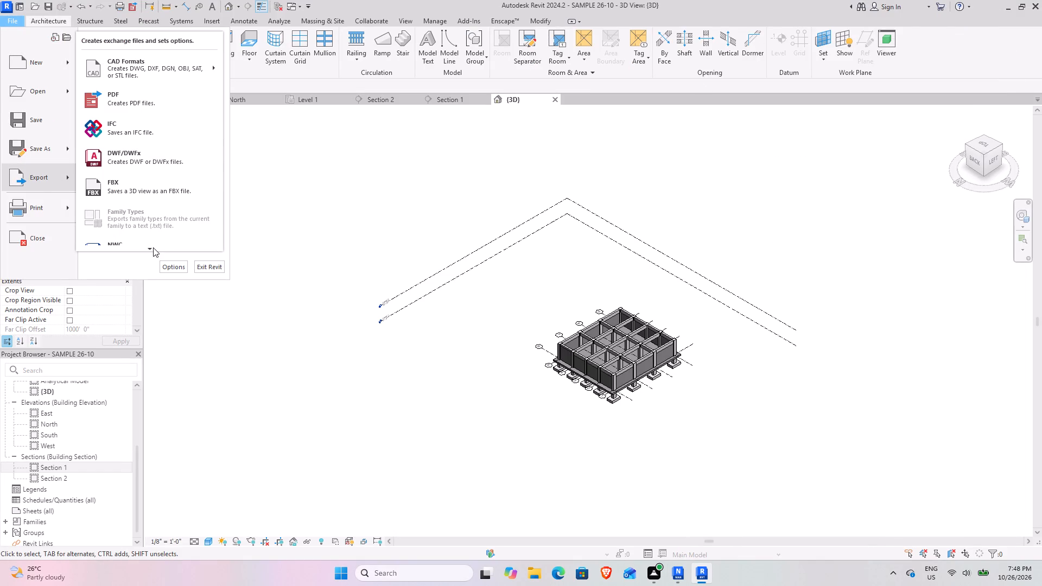
left_click(134, 198)
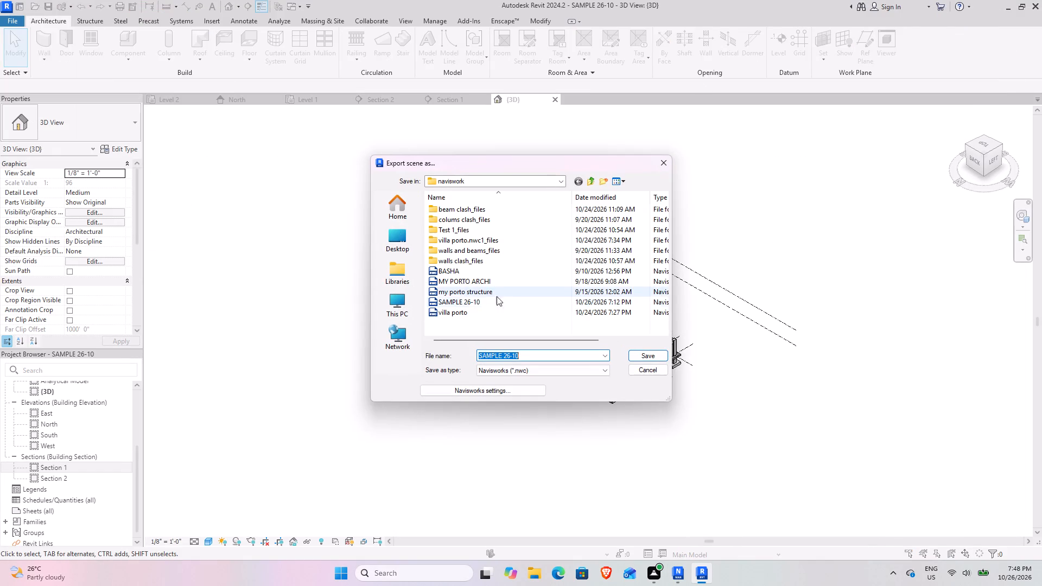
left_click(656, 356)
left_click(557, 288)
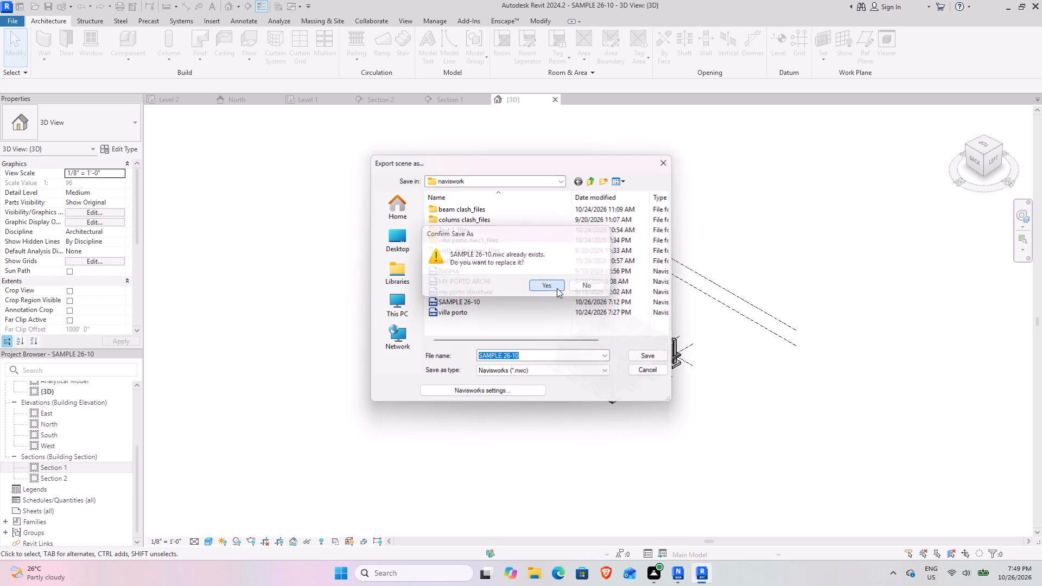
Switch back to Navisworks Manage and append the SAMPLE 26-10 Navisworks cache file from the naviswork folder.
left_click(683, 577)
left_click(23, 46)
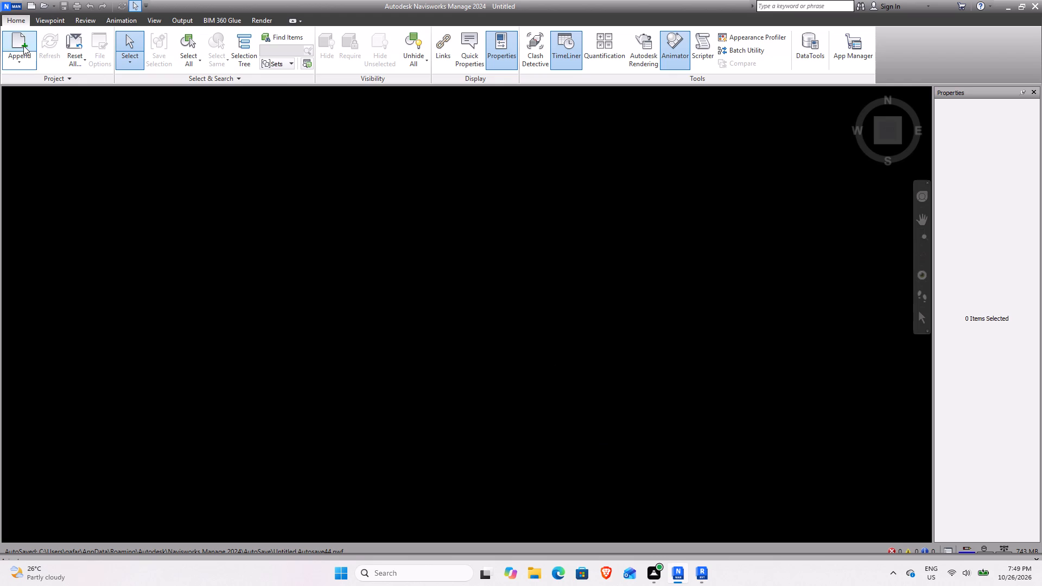
scroll(196, 192, "down", 1)
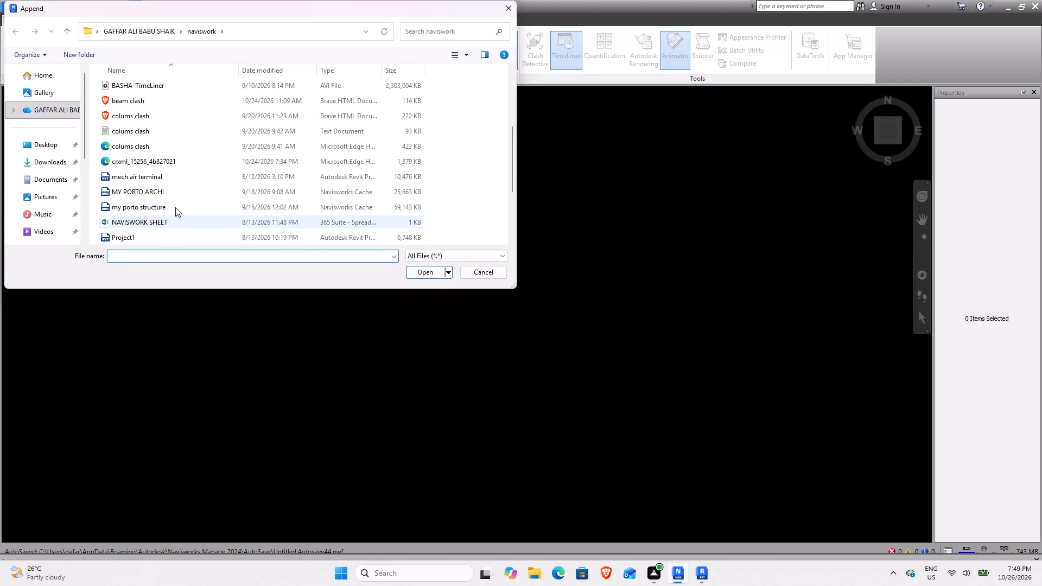
scroll(175, 207, "down", 2)
left_click(162, 150)
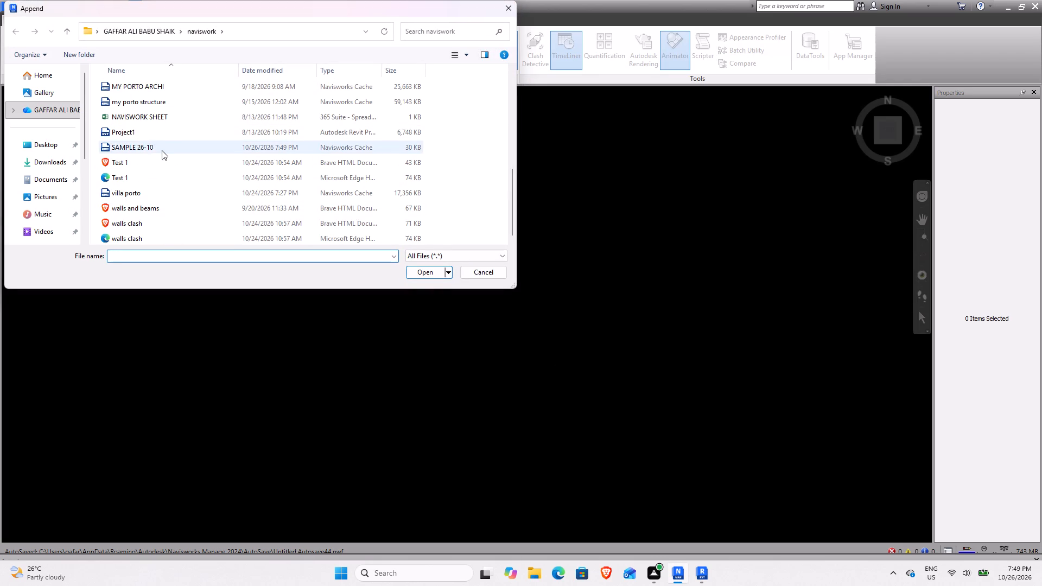
left_click(424, 273)
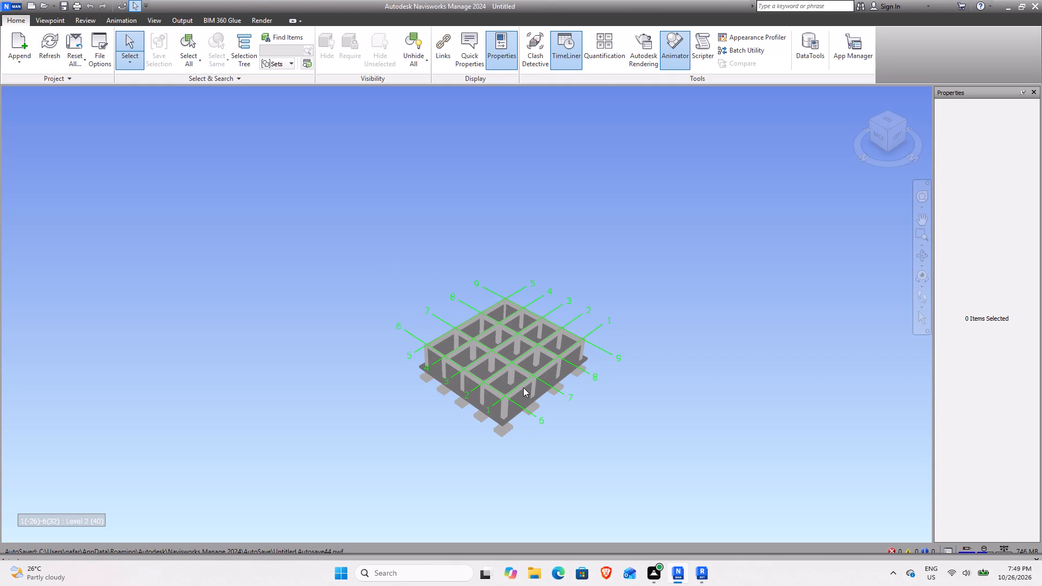
Add a Clash Detective test with SAMPLE 26-10.nwc as both Selection A and Selection B, run it, and close Clash Detective.
scroll(509, 405, "up", 14)
scroll(524, 397, "down", 6)
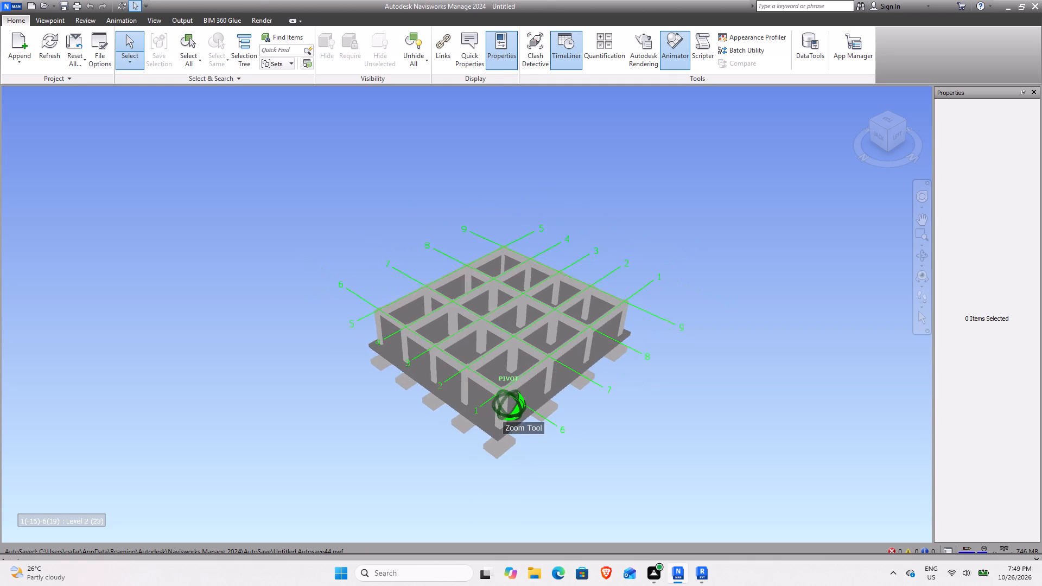
left_click(546, 66)
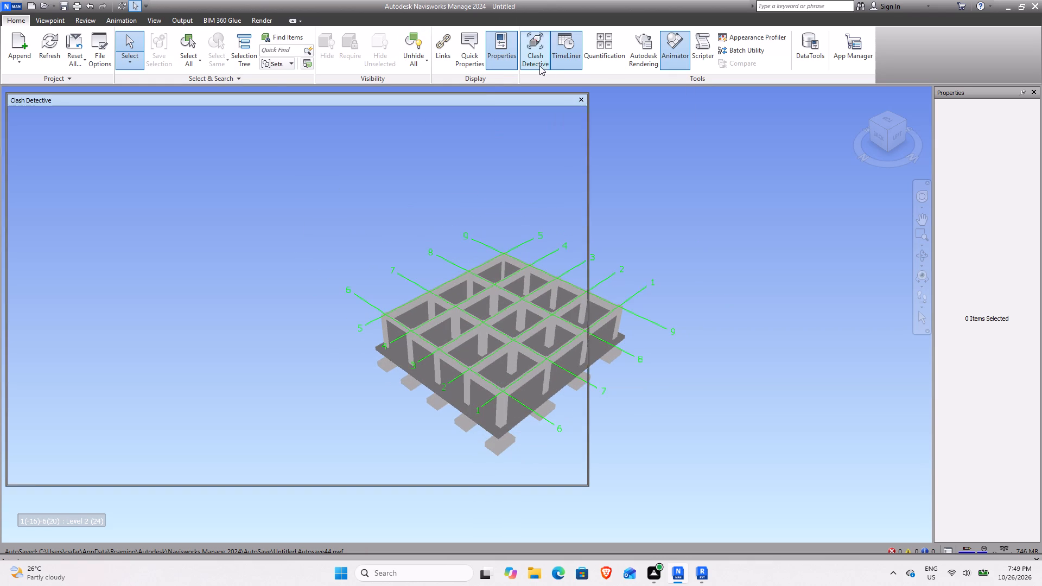
left_click(548, 113)
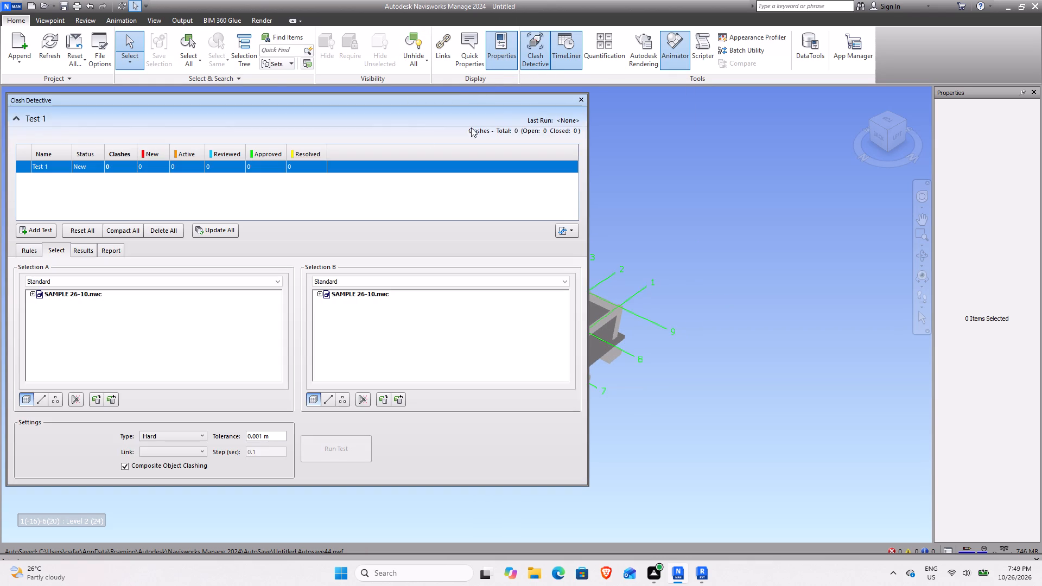
left_click(65, 294)
left_click(361, 294)
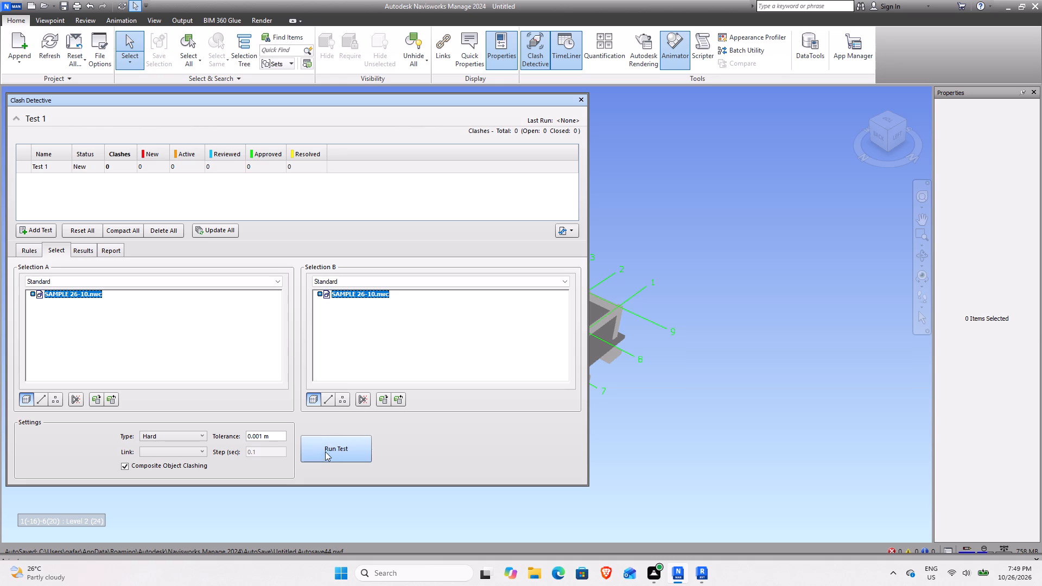
left_click(332, 445)
left_click(382, 372)
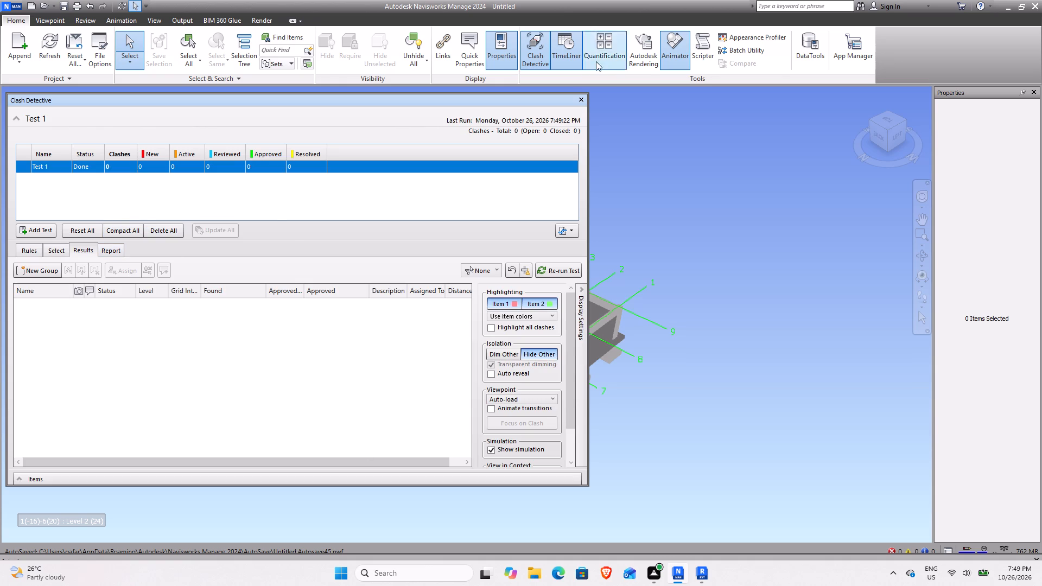
left_click(581, 103)
Examine the appended model from several angles, checking the walls, beams, columns and slab along the grid lines up close.
scroll(549, 392, "up", 5)
scroll(540, 400, "down", 5)
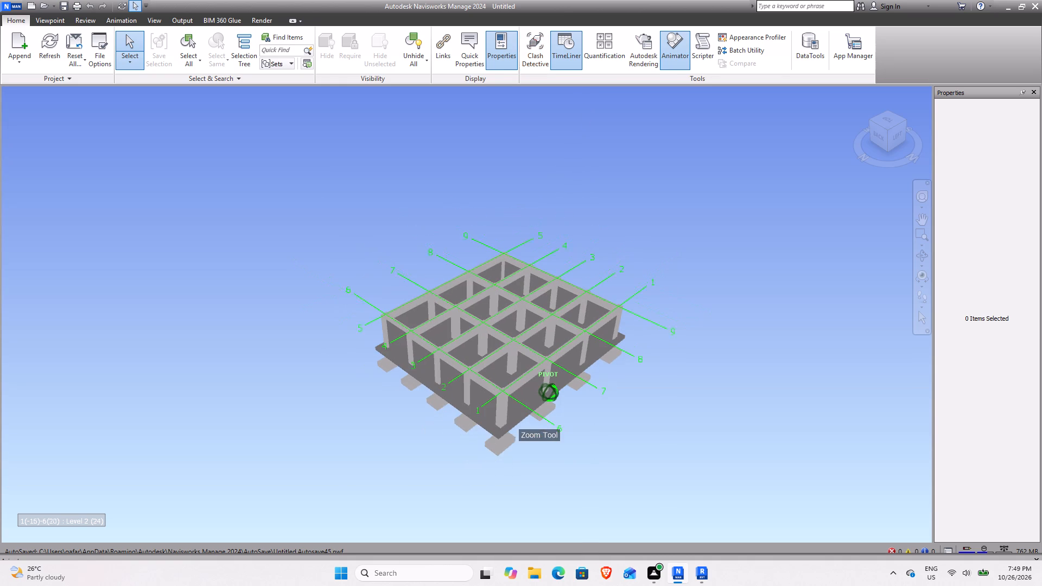
middle_click_drag(531, 402, 629, 437, "shift")
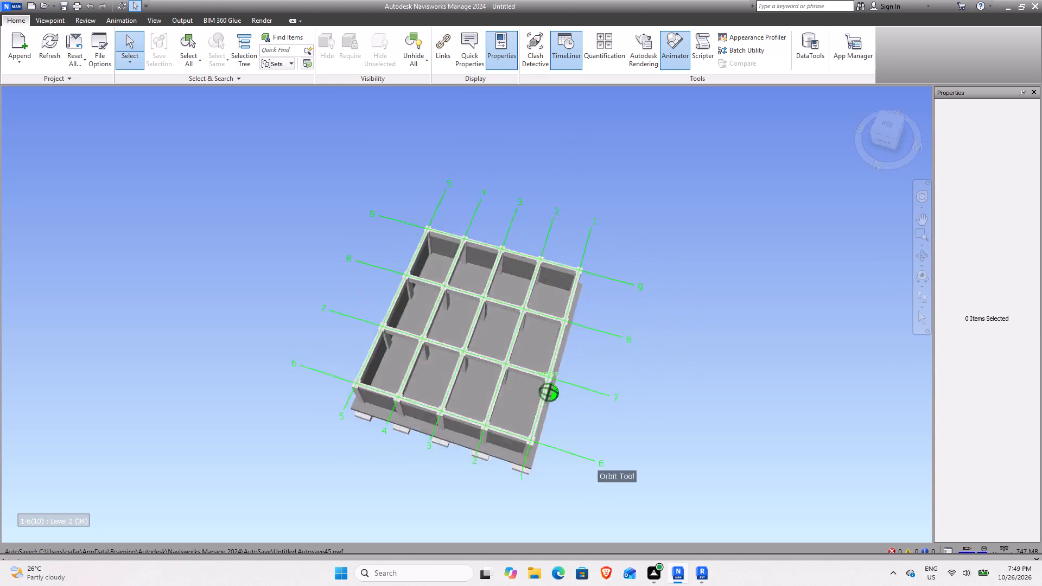
middle_click_drag(629, 437, 437, 415, "shift")
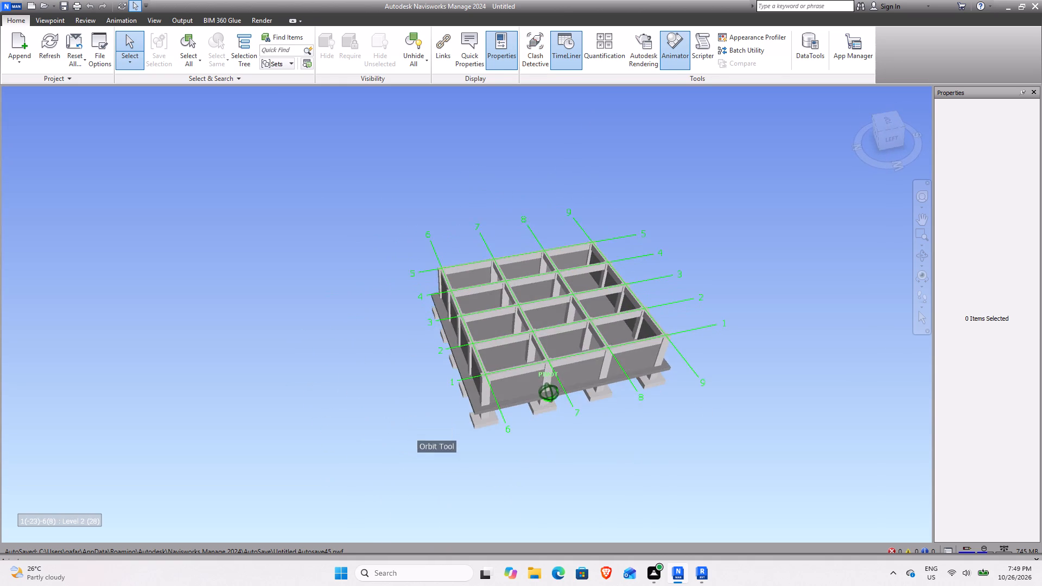
middle_click_drag(437, 415, 436, 416, "shift")
scroll(544, 348, "up", 10)
middle_click_drag(467, 373, 751, 329, "shift")
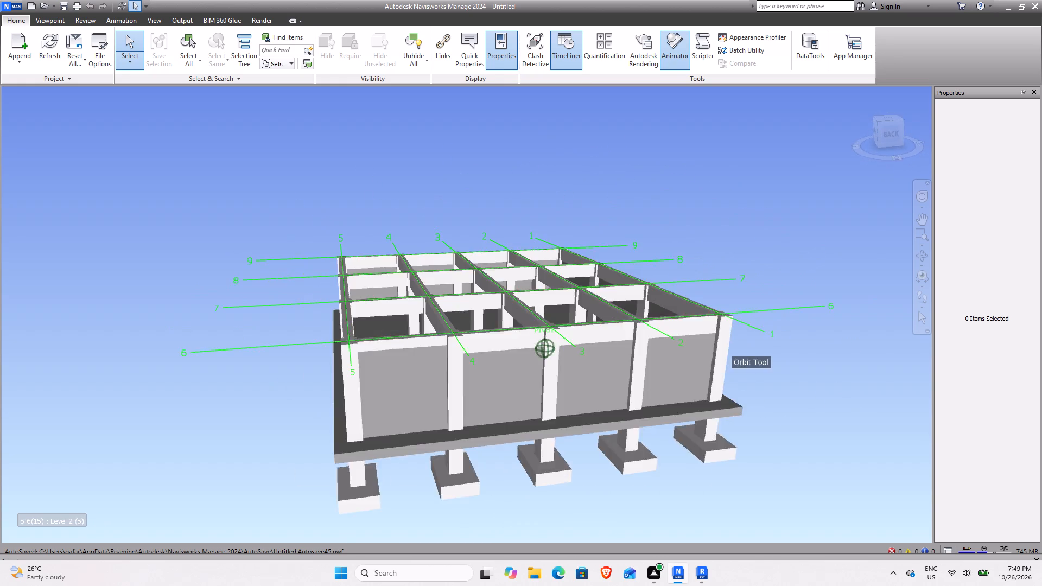
middle_click_drag(751, 329, 449, 422, "shift")
middle_click_drag(586, 404, 764, 365, "shift")
scroll(708, 342, "down", 5)
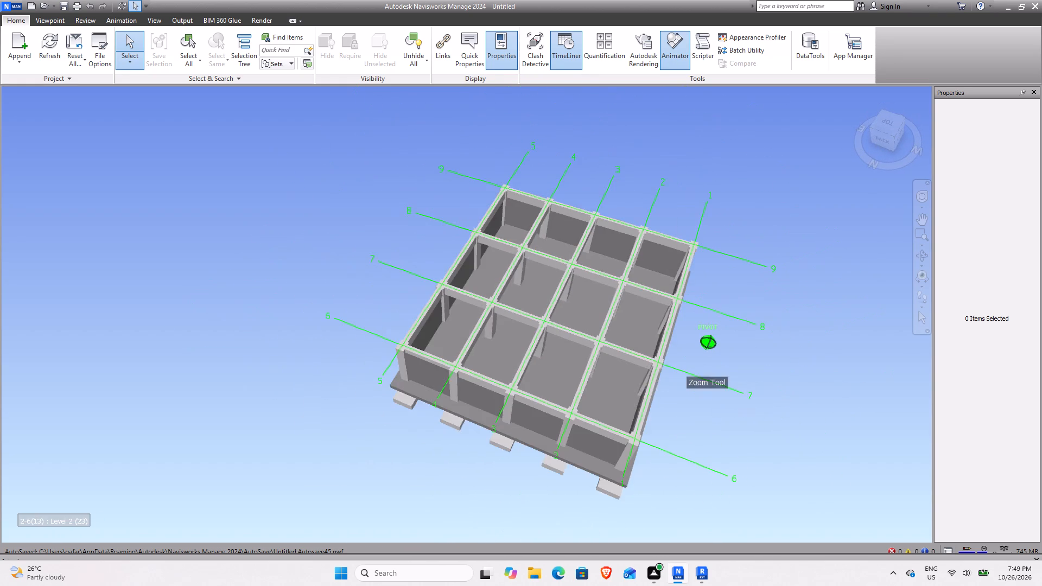
middle_click_drag(645, 349, 688, 291, "shift")
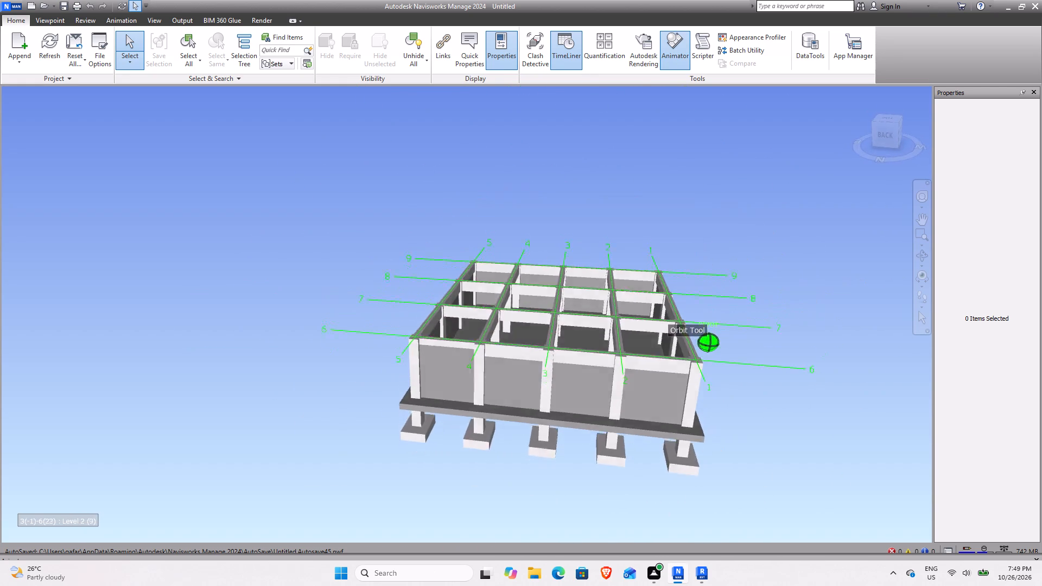
middle_click_drag(688, 291, 729, 259, "shift")
middle_click_drag(725, 262, 668, 314, "shift")
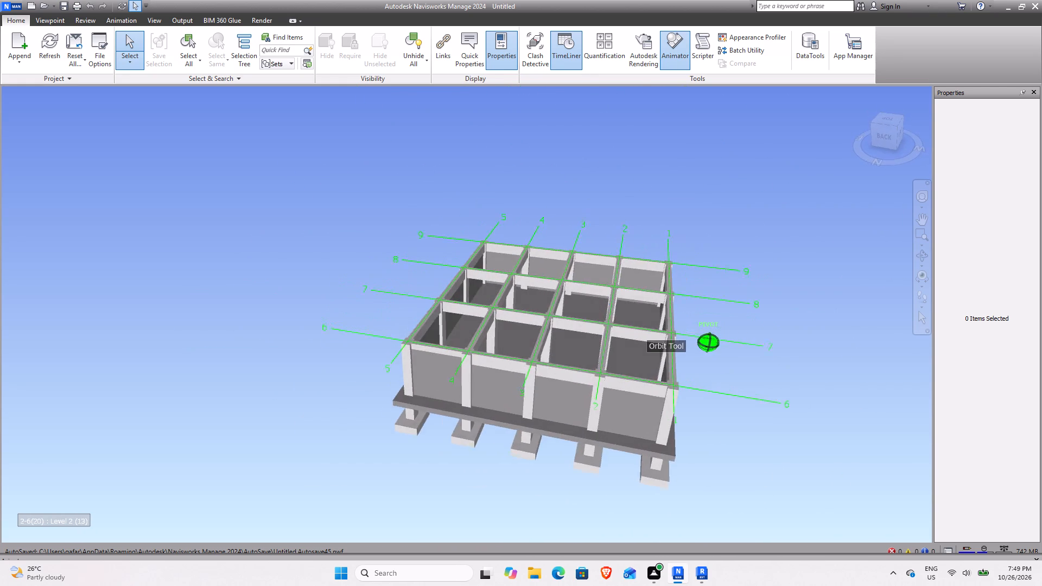
middle_click_drag(668, 314, 674, 318, "shift")
scroll(458, 367, "up", 5)
scroll(519, 393, "up", 5)
middle_click_drag(520, 387, 560, 337, "shift")
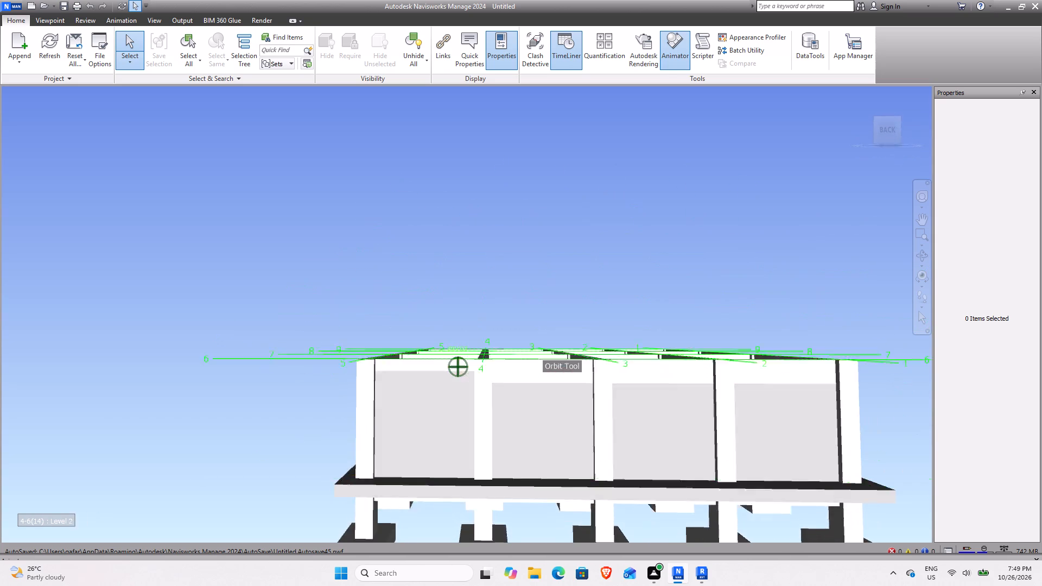
middle_click_drag(560, 337, 548, 357, "shift")
scroll(470, 377, "up", 9)
middle_click_drag(588, 397, 528, 407, "shift")
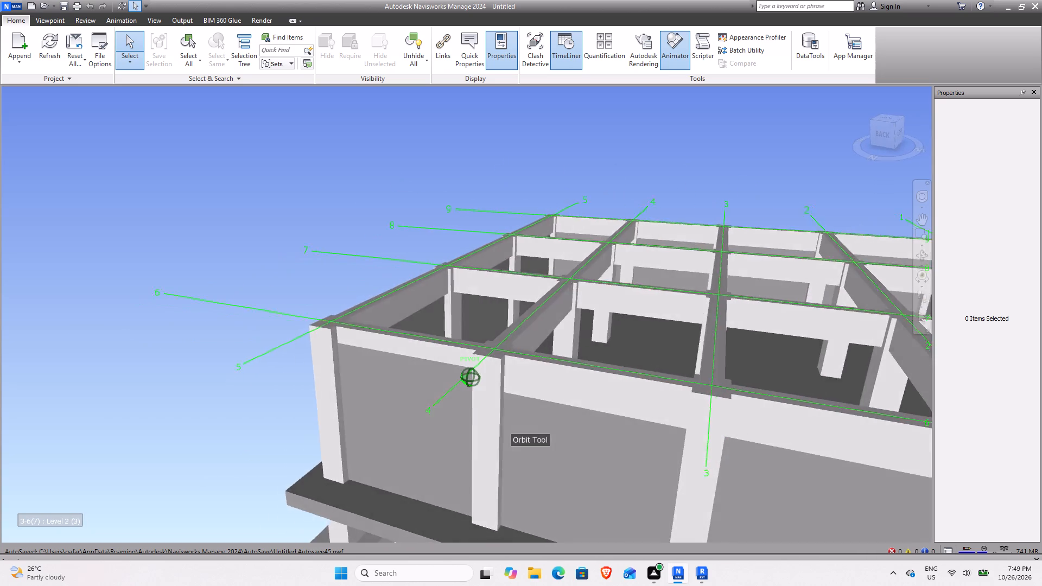
middle_click_drag(528, 407, 562, 391, "shift")
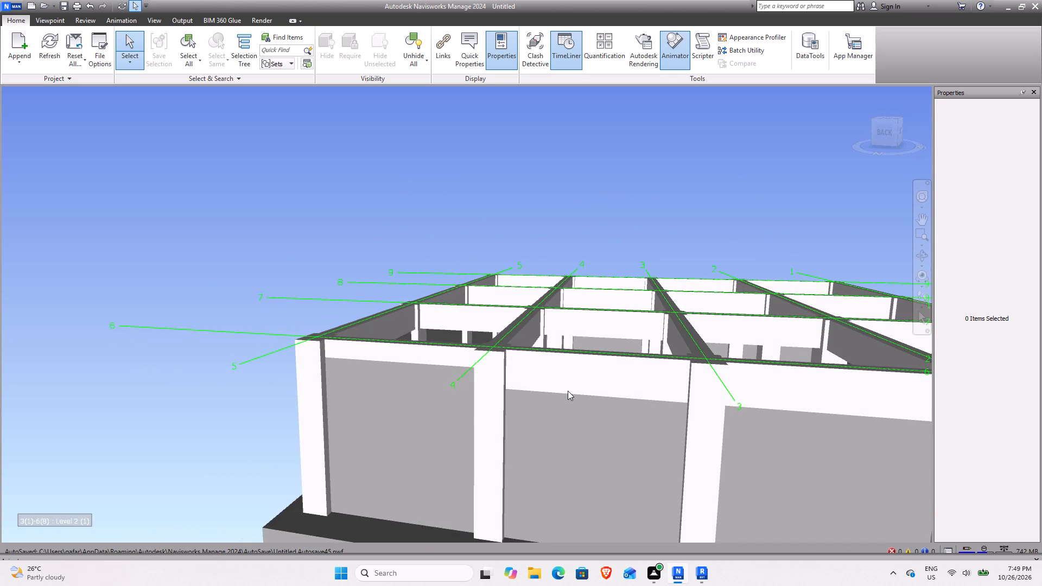
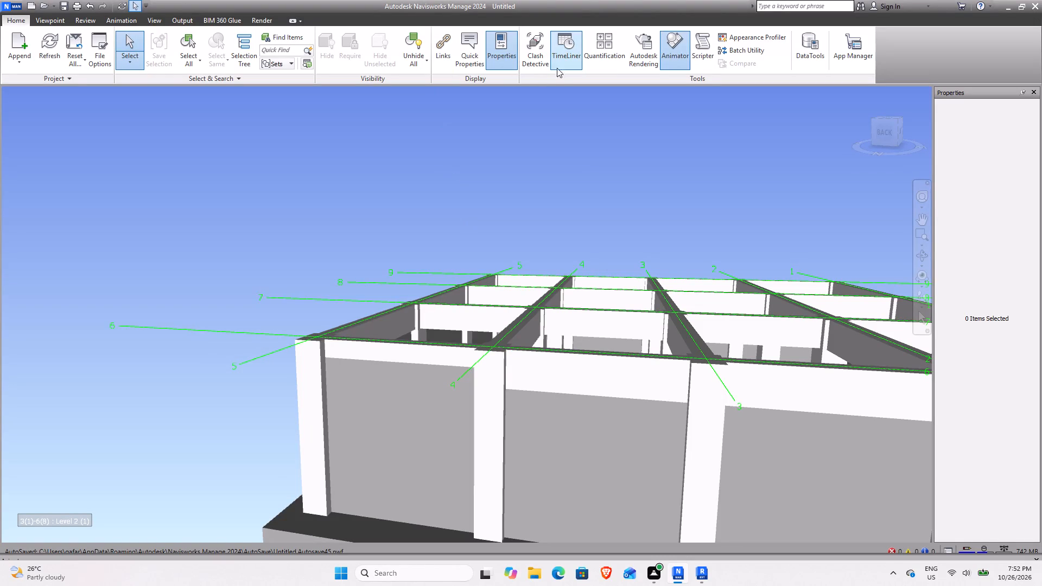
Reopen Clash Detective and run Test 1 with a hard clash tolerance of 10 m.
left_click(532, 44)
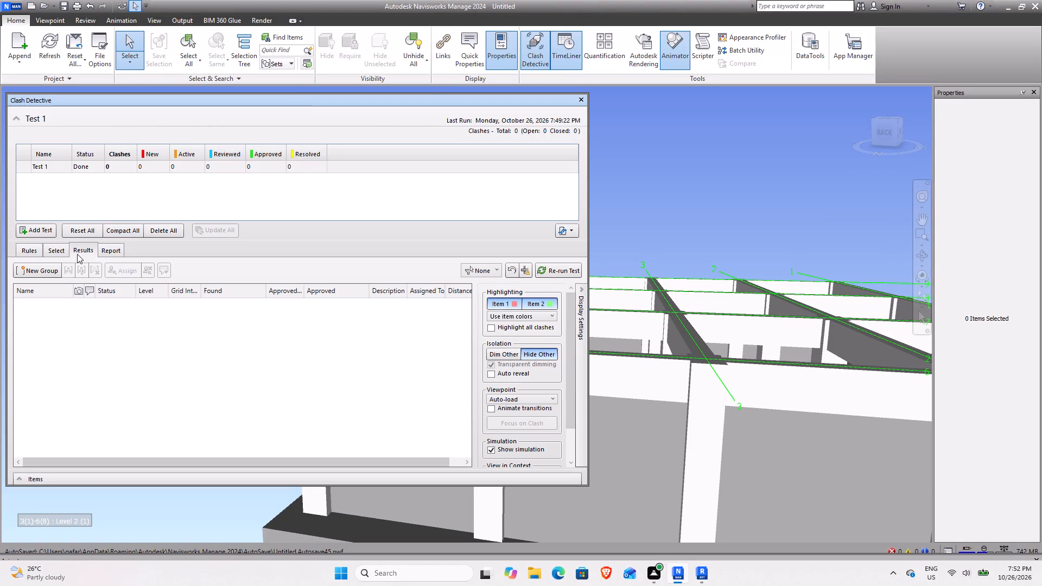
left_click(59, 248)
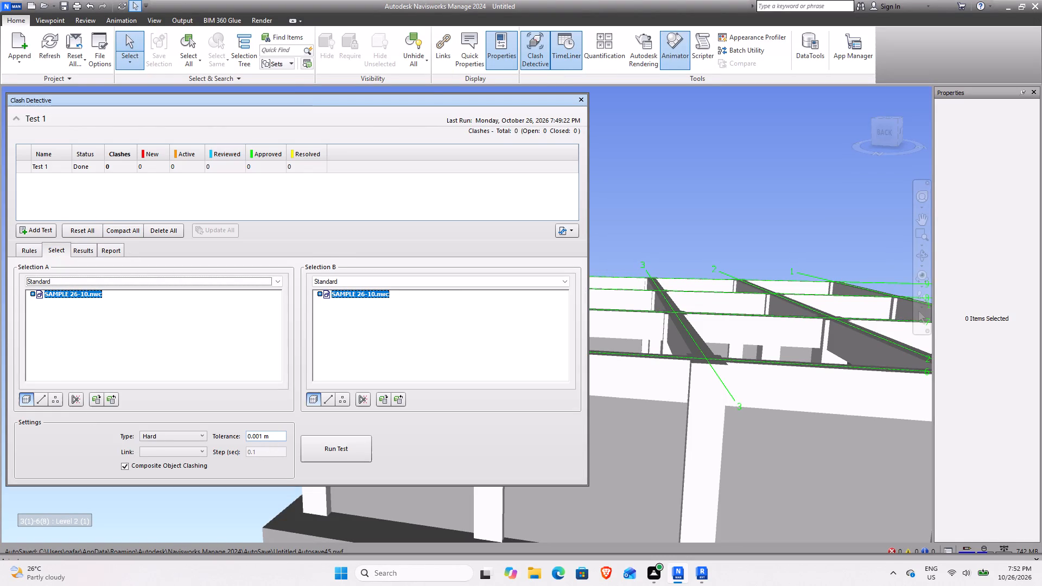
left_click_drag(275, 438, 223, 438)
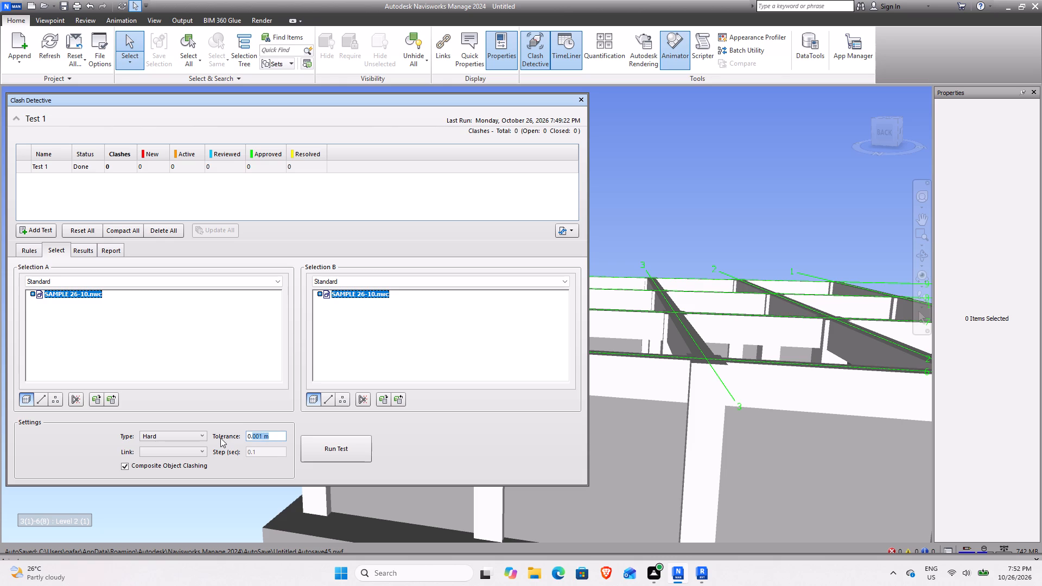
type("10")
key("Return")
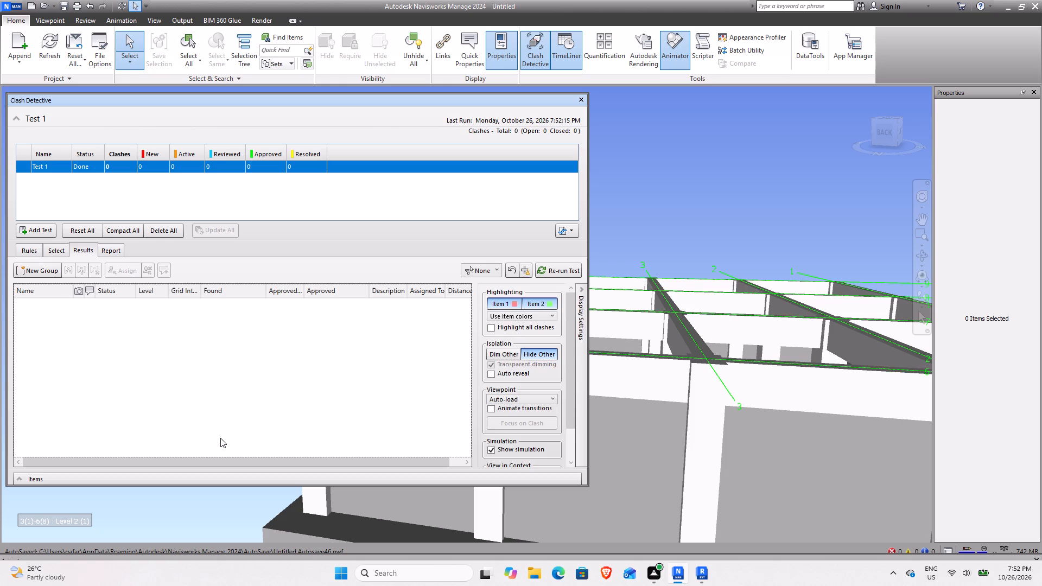
Set the tolerance of Test 1 to 10 mm, rerun the clash test, and close Clash Detective.
left_click(64, 250)
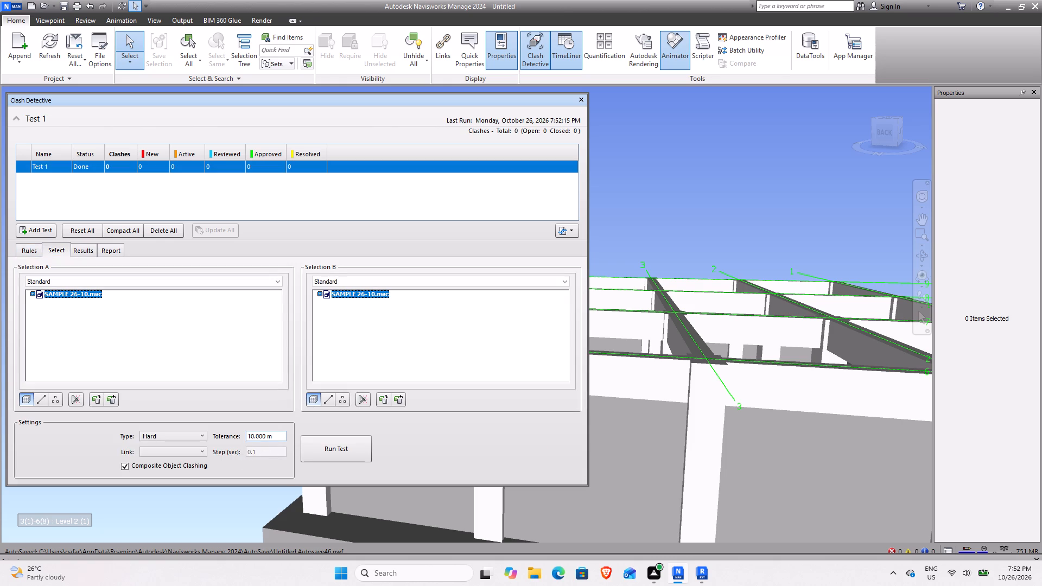
left_click_drag(275, 436, 173, 441)
type("10")
type("MM")
key("Return")
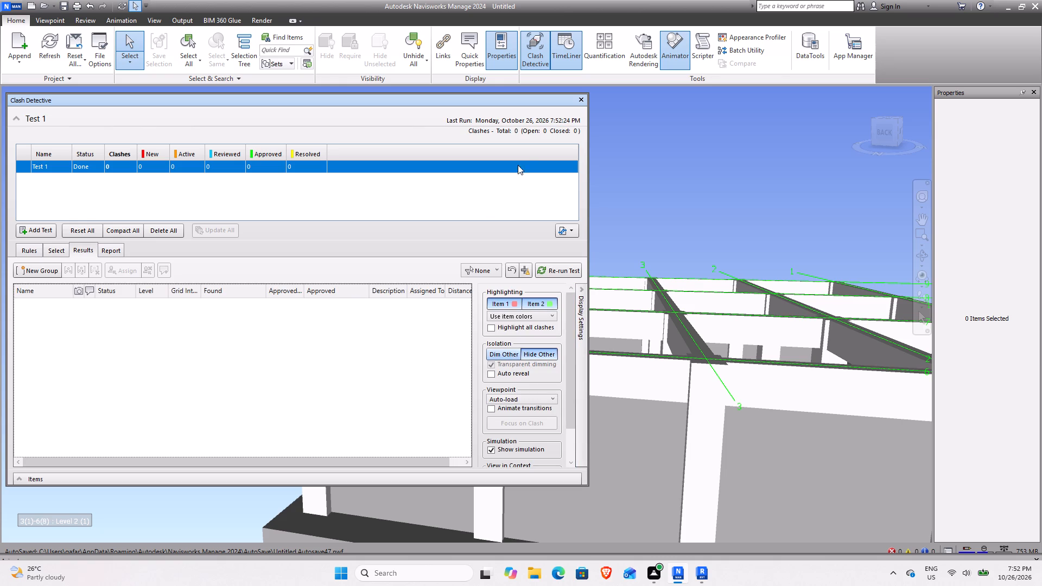
left_click(578, 103)
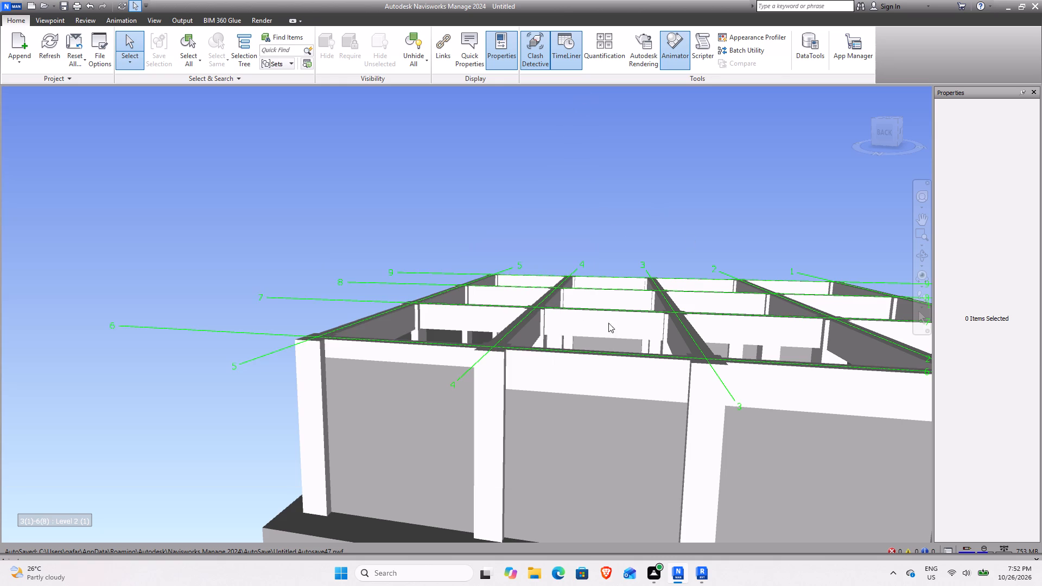
Switch to Revit and examine the beams, columns and walls of the structure up close in the 3D view.
left_click(571, 212)
left_click(702, 571)
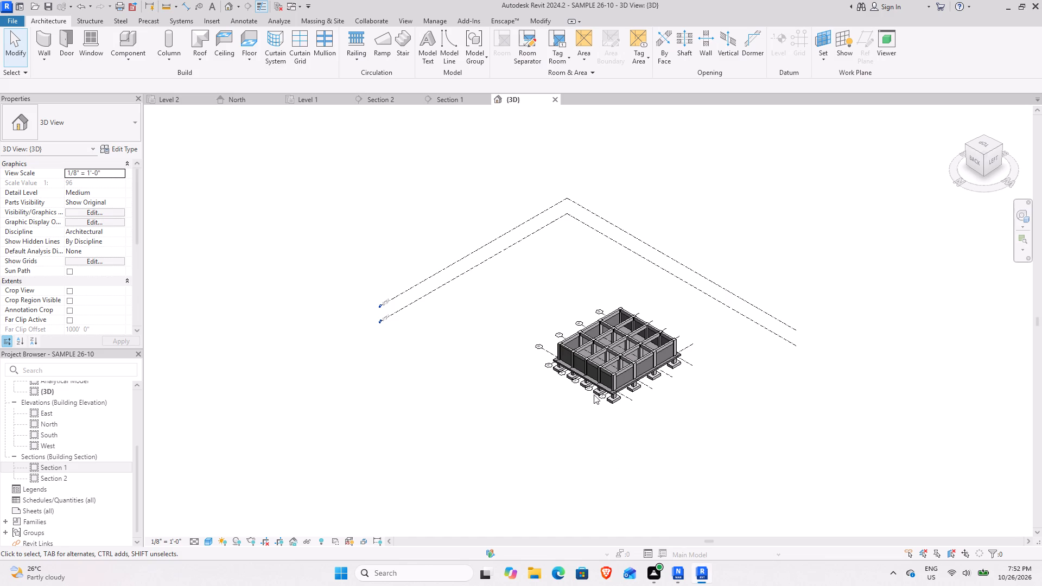
scroll(664, 384, "up", 5)
scroll(564, 360, "up", 11)
middle_click_drag(590, 355, 651, 458)
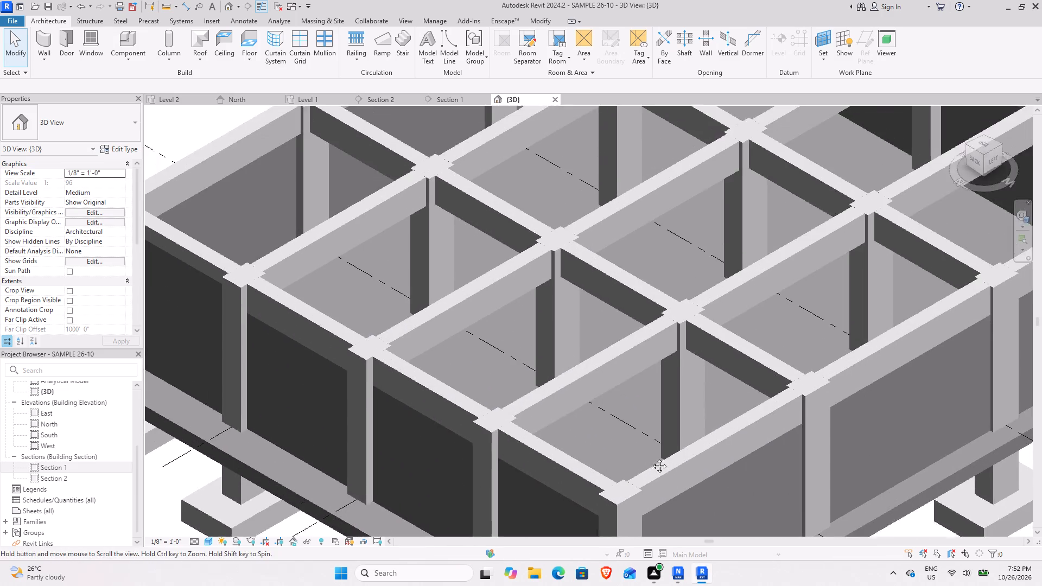
middle_click_drag(651, 458, 652, 459)
scroll(579, 374, "down", 6)
middle_click_drag(564, 359, 462, 391)
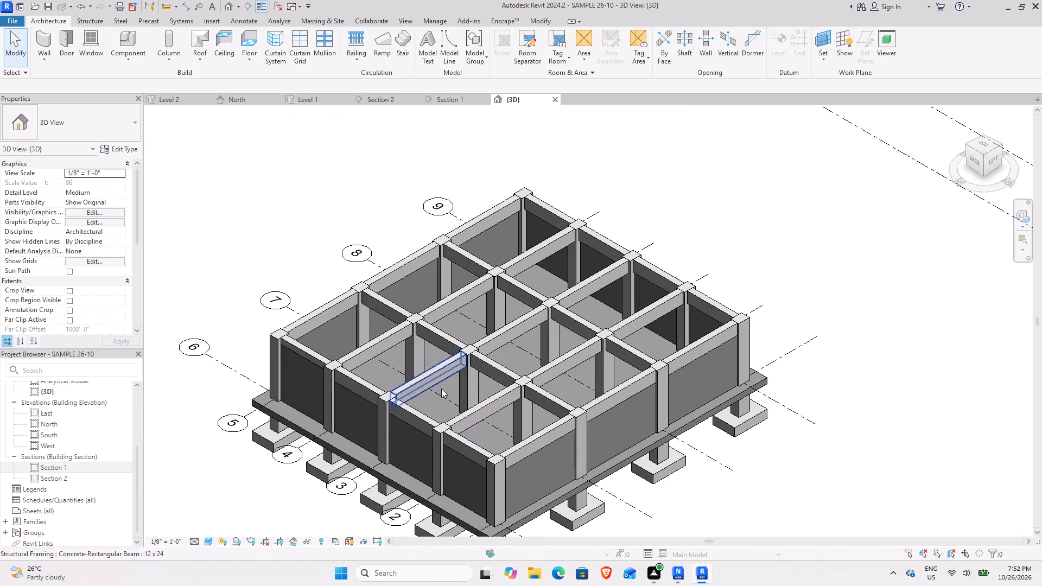
scroll(427, 394, "up", 6)
scroll(393, 325, "down", 5)
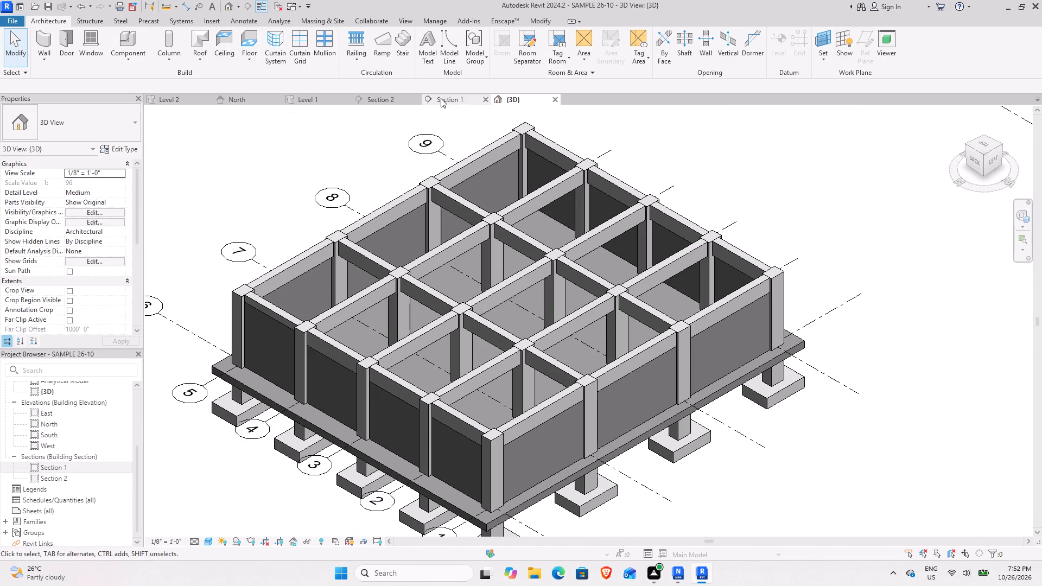
Open the Level 1 structural plan and look through its graphics, underlay and extents view properties.
left_click(305, 104)
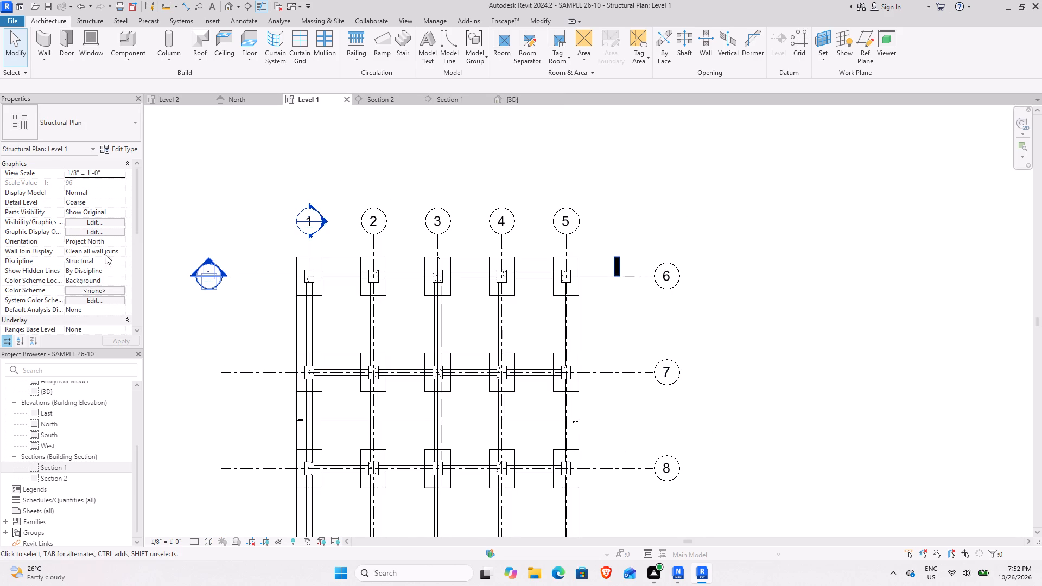
scroll(97, 222, "down", 2)
scroll(97, 222, "up", 2)
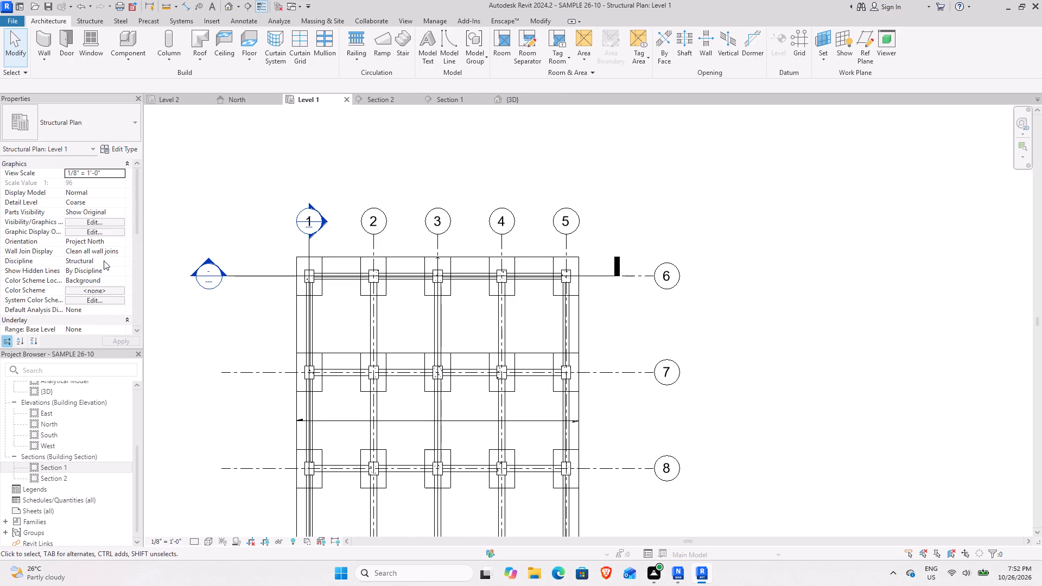
left_click(240, 191)
scroll(75, 219, "up", 5)
scroll(77, 266, "down", 1)
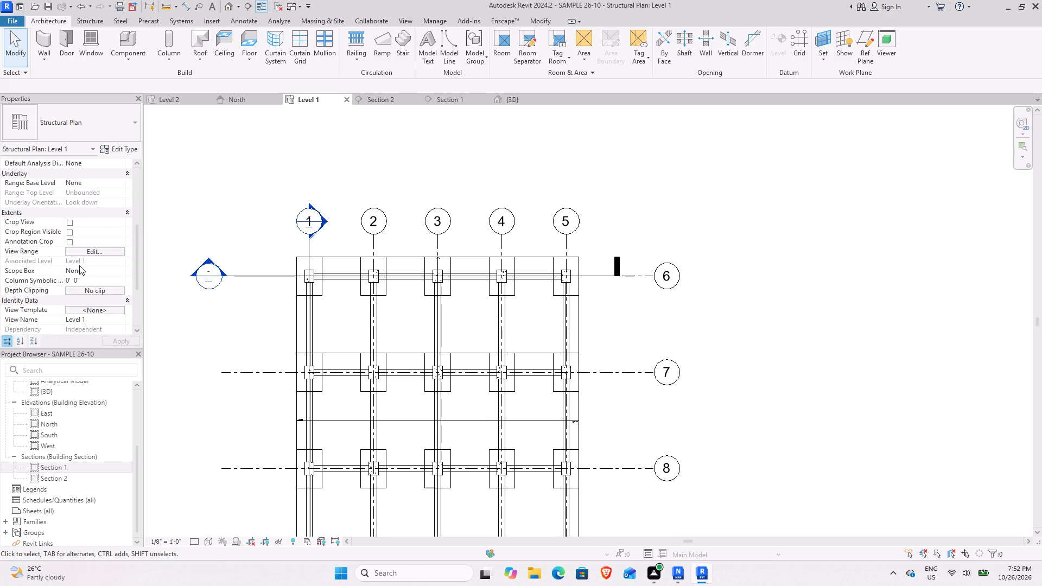
scroll(93, 224, "up", 7)
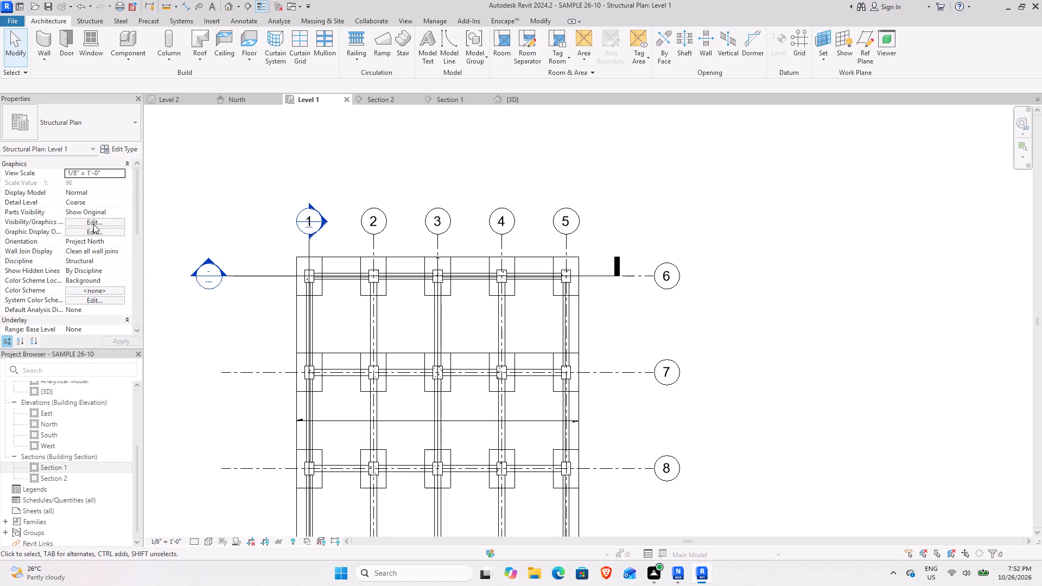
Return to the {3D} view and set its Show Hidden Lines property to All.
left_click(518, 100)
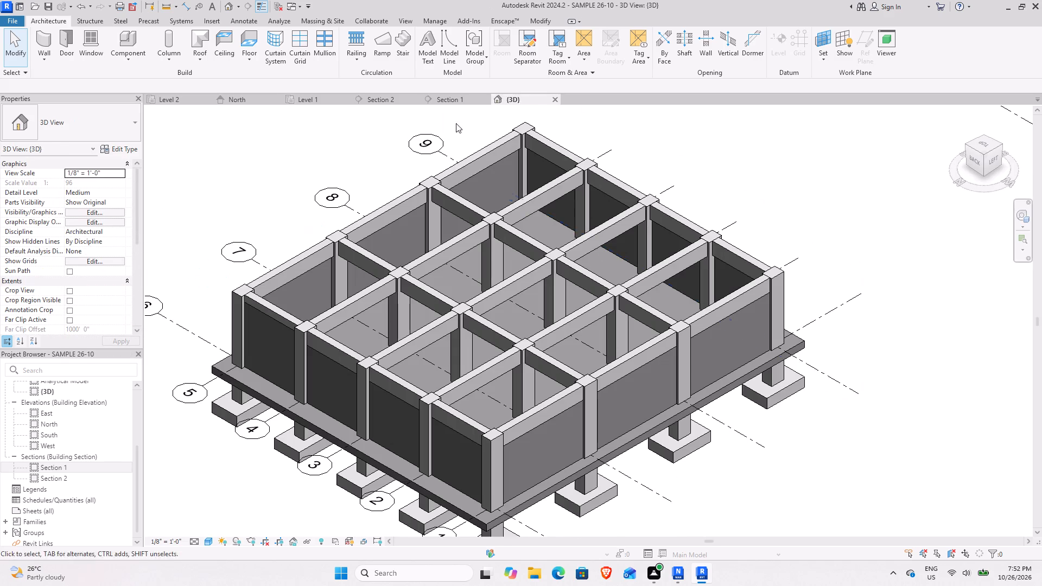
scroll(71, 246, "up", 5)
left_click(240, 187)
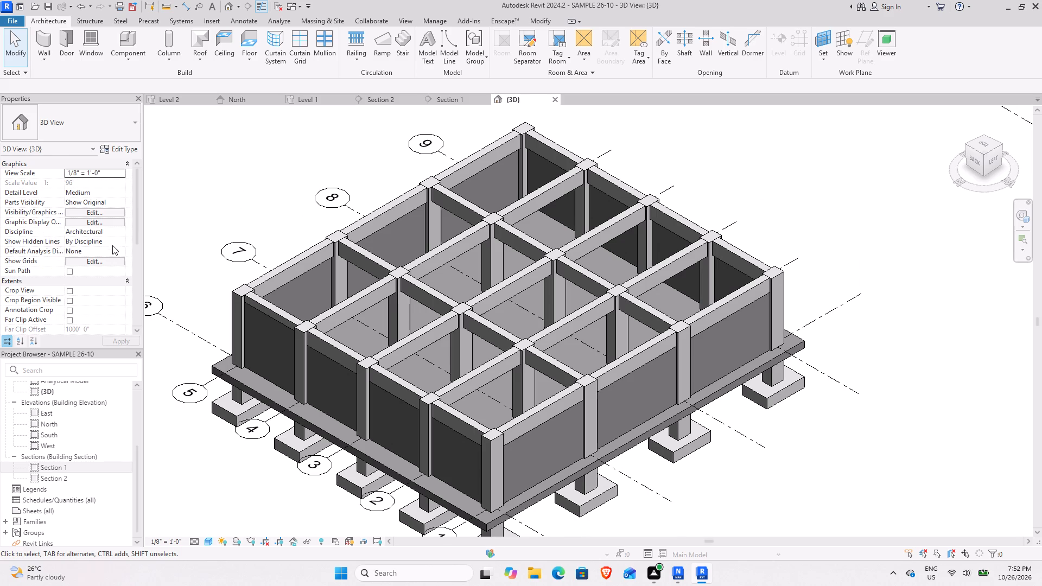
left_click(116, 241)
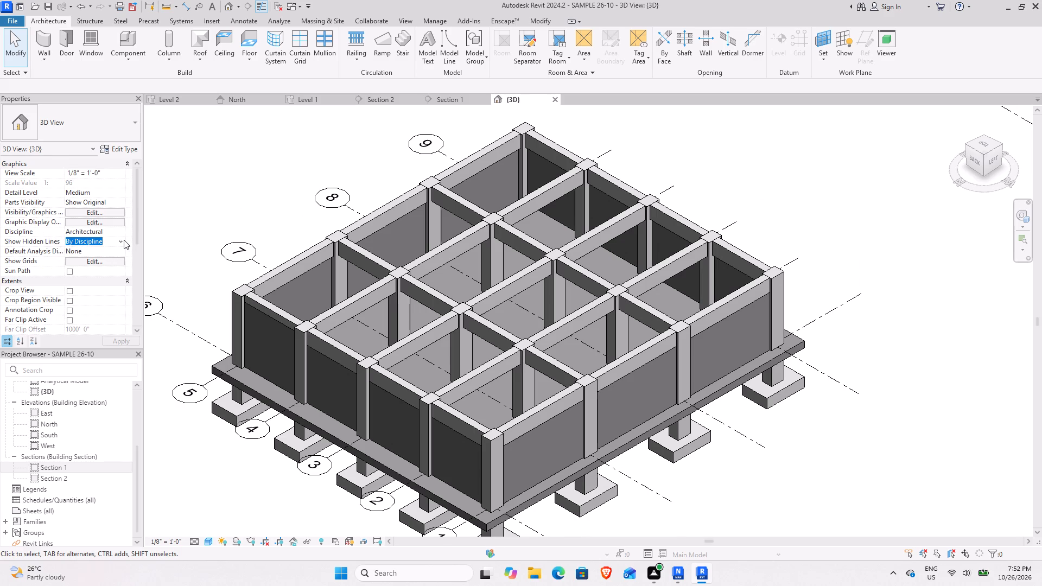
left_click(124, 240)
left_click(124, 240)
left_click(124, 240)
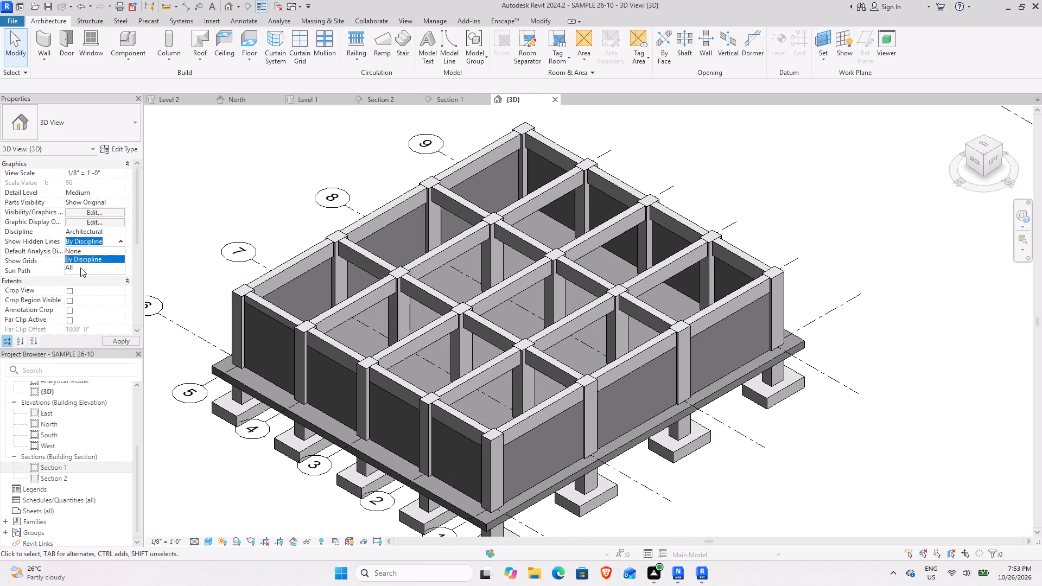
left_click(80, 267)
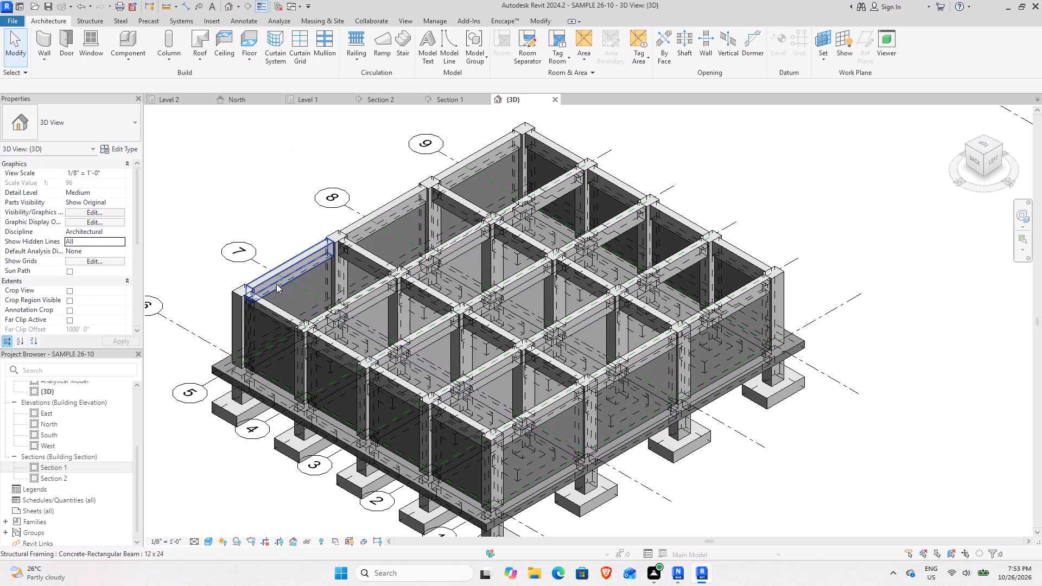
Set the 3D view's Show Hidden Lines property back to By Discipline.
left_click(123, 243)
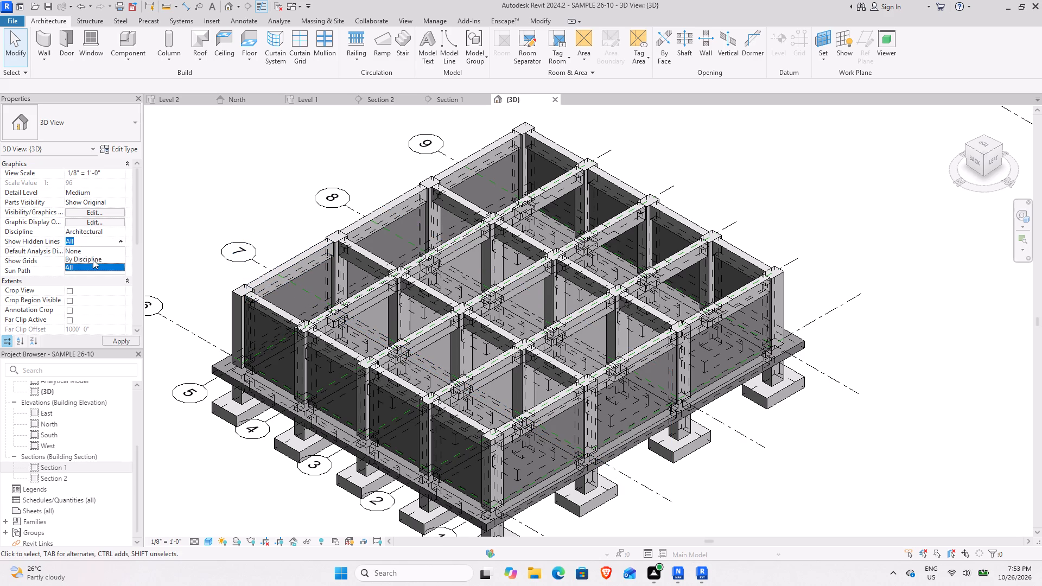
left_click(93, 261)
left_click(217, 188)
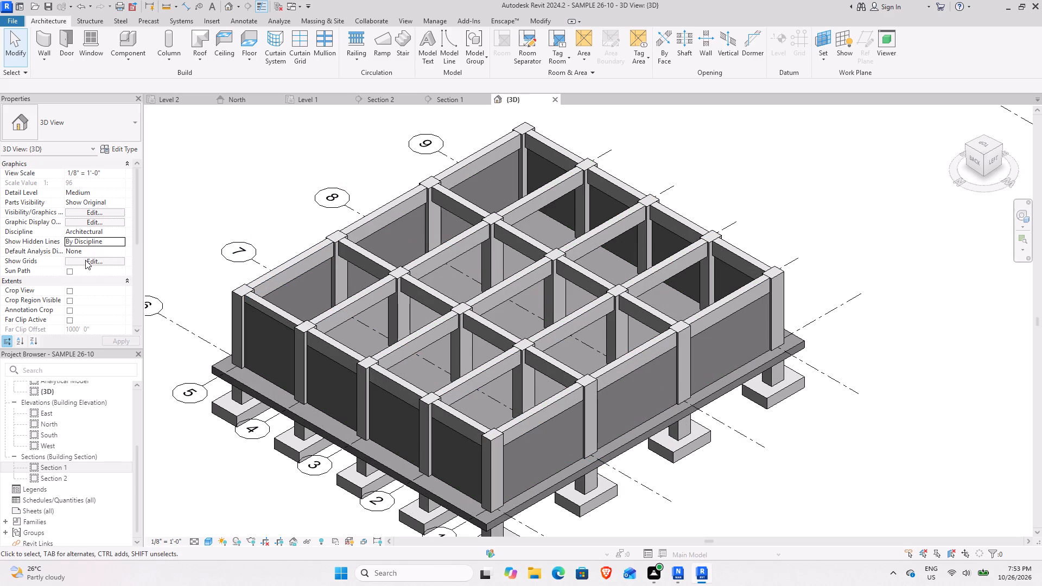
Check which levels are set to show grids in the 3D view, leaving the settings as they are.
left_click(85, 260)
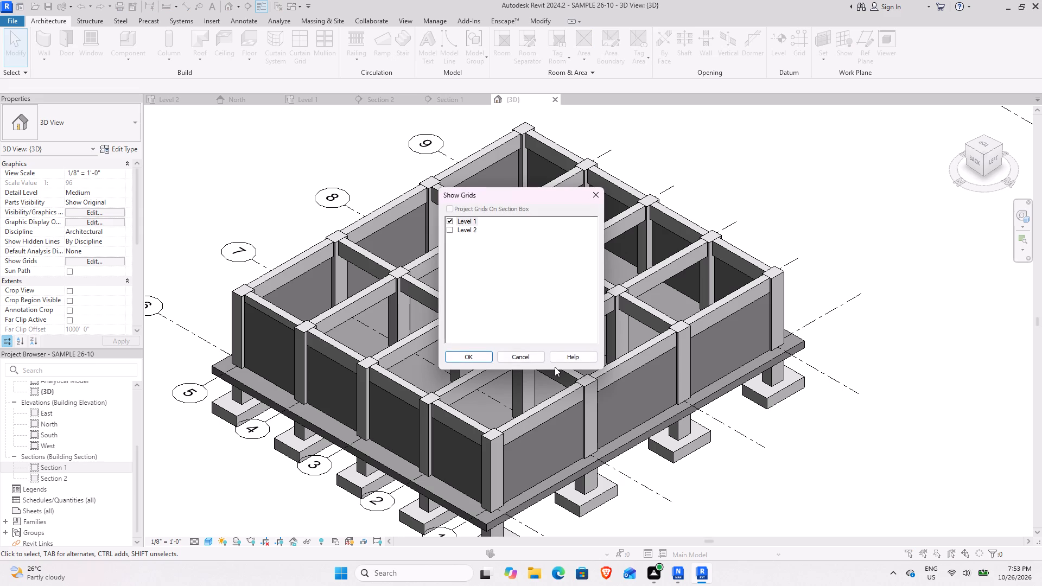
left_click(512, 354)
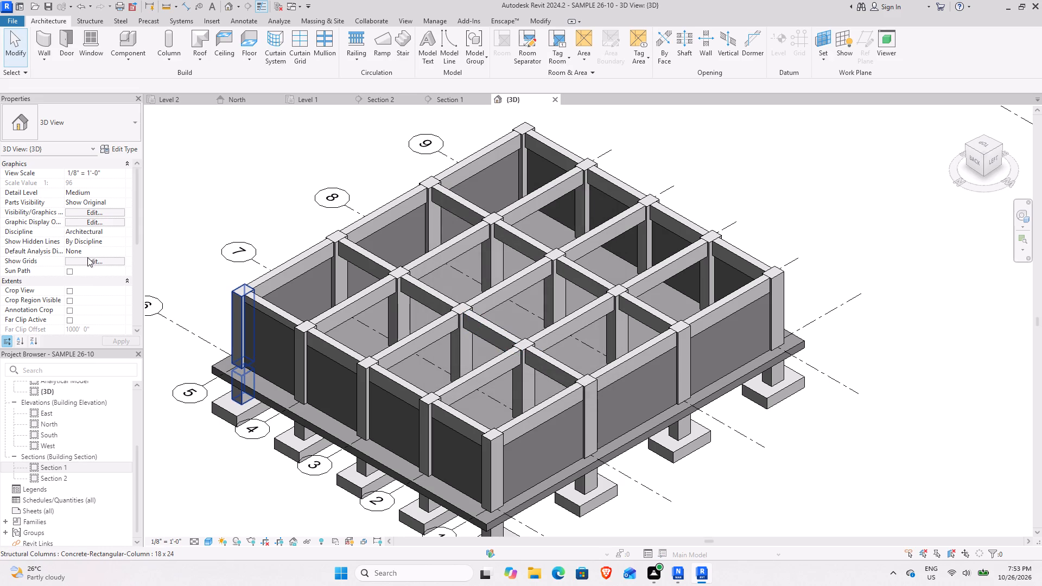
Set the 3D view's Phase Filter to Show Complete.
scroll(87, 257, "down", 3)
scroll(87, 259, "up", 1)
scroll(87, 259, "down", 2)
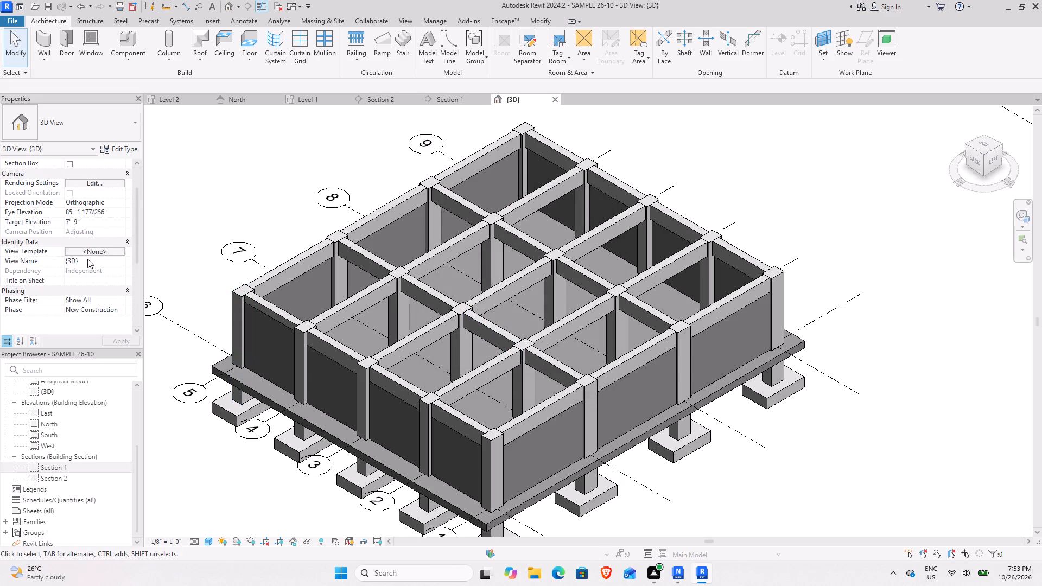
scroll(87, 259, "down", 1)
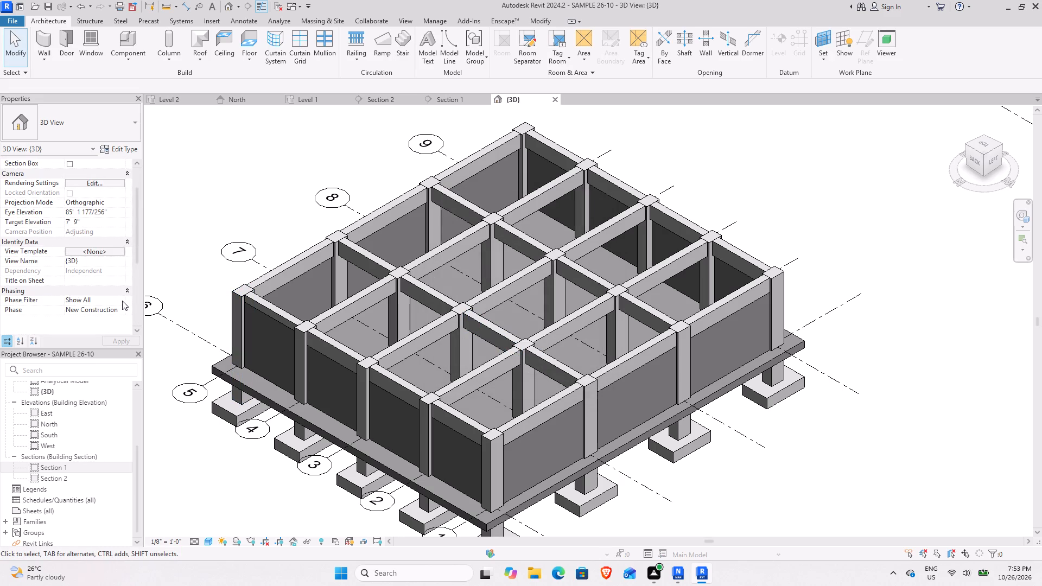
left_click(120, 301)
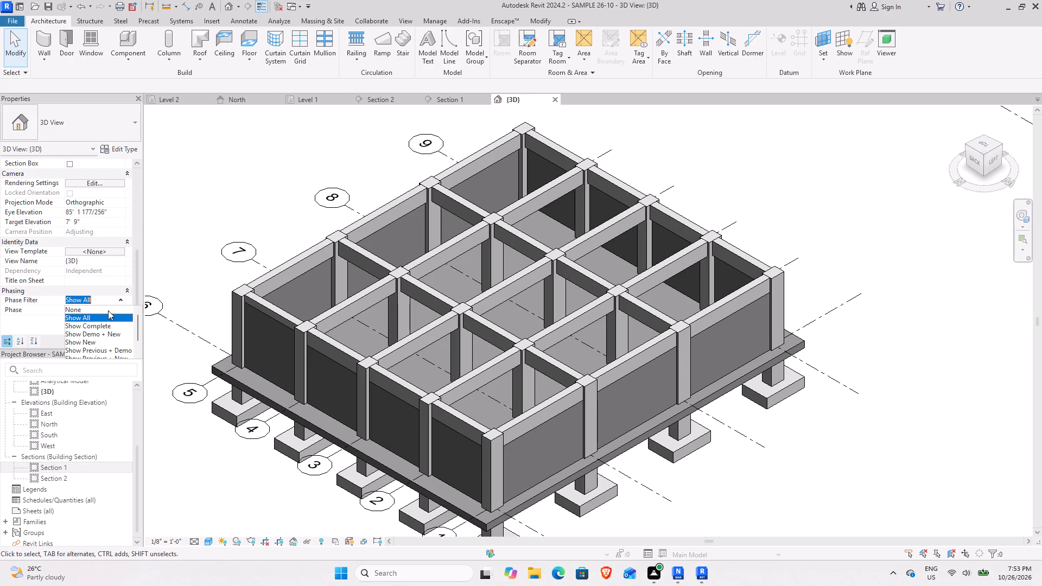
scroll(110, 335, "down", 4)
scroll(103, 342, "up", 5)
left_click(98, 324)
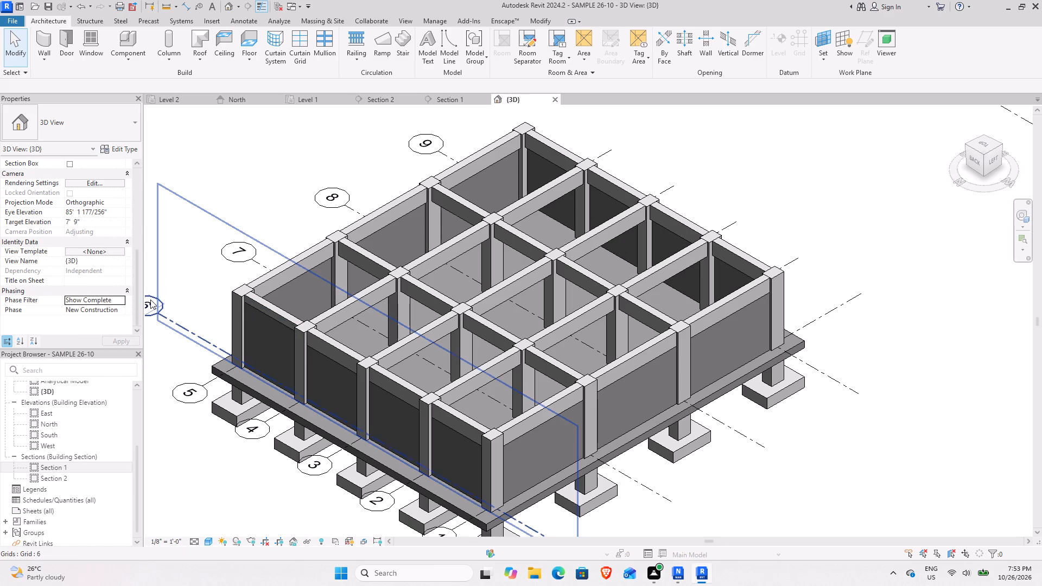
Set the 3D view's Phase Filter to Show Demo + New.
left_click(115, 298)
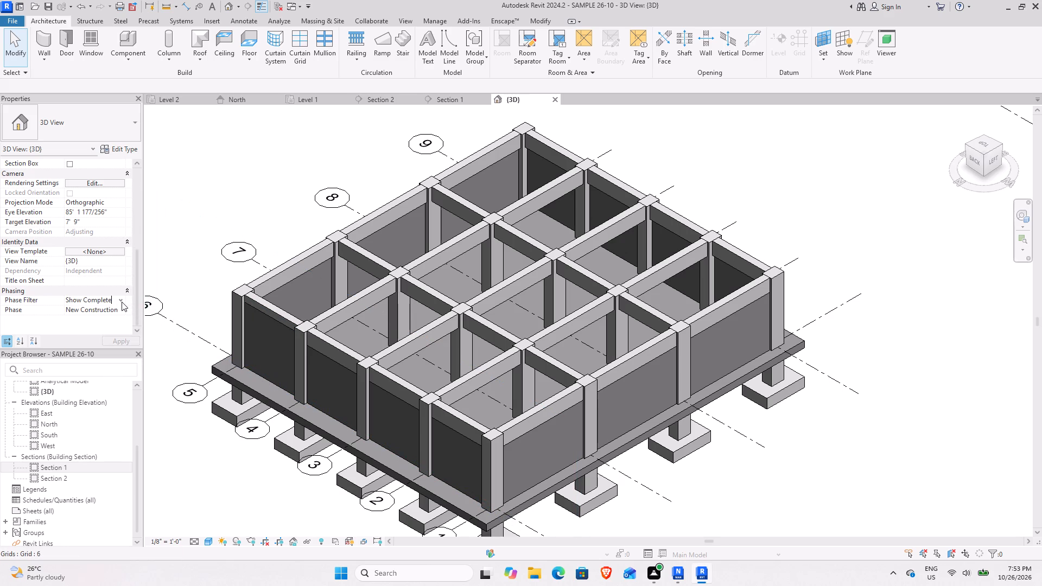
left_click(122, 302)
left_click(109, 332)
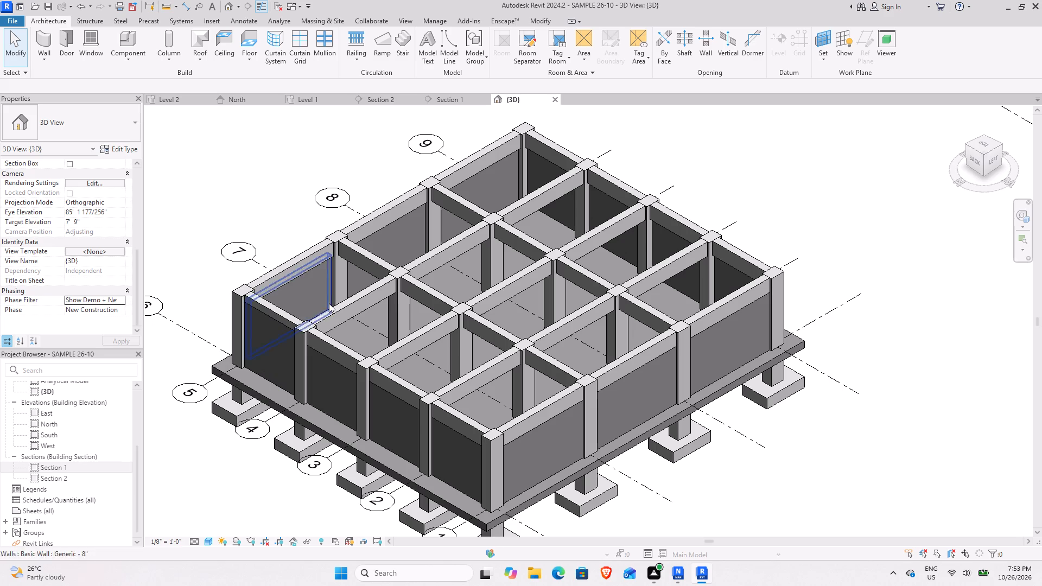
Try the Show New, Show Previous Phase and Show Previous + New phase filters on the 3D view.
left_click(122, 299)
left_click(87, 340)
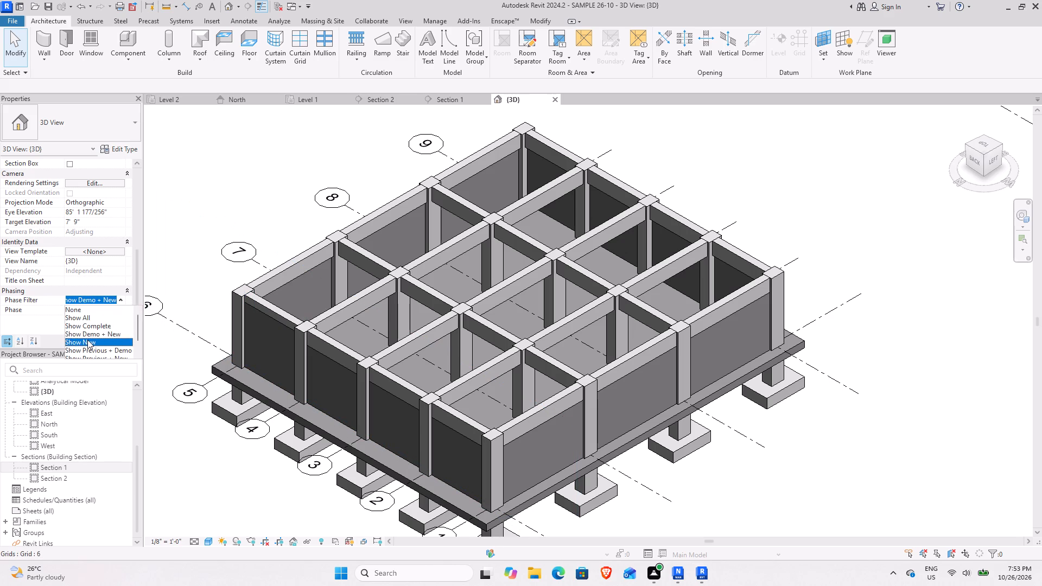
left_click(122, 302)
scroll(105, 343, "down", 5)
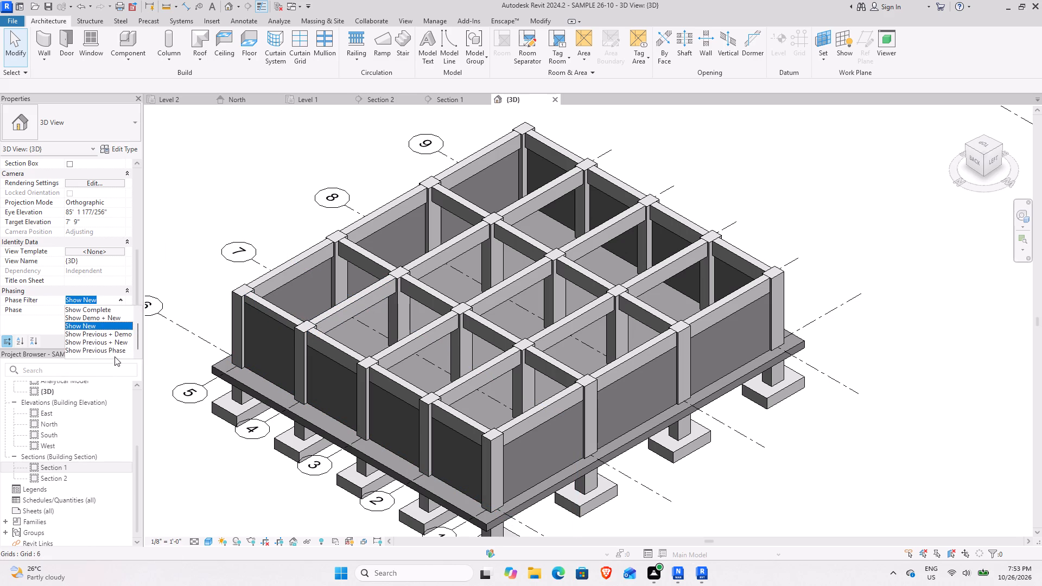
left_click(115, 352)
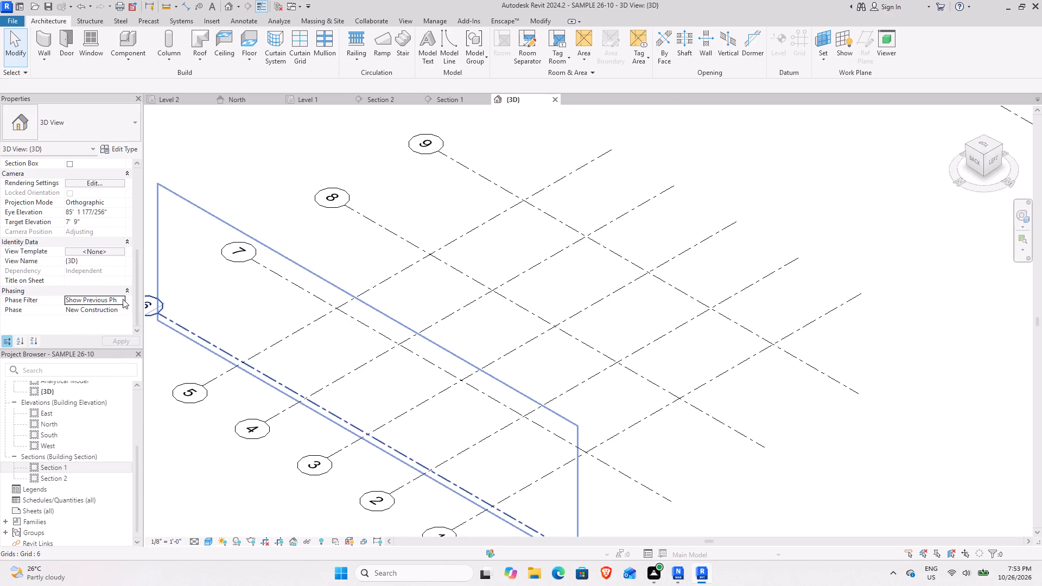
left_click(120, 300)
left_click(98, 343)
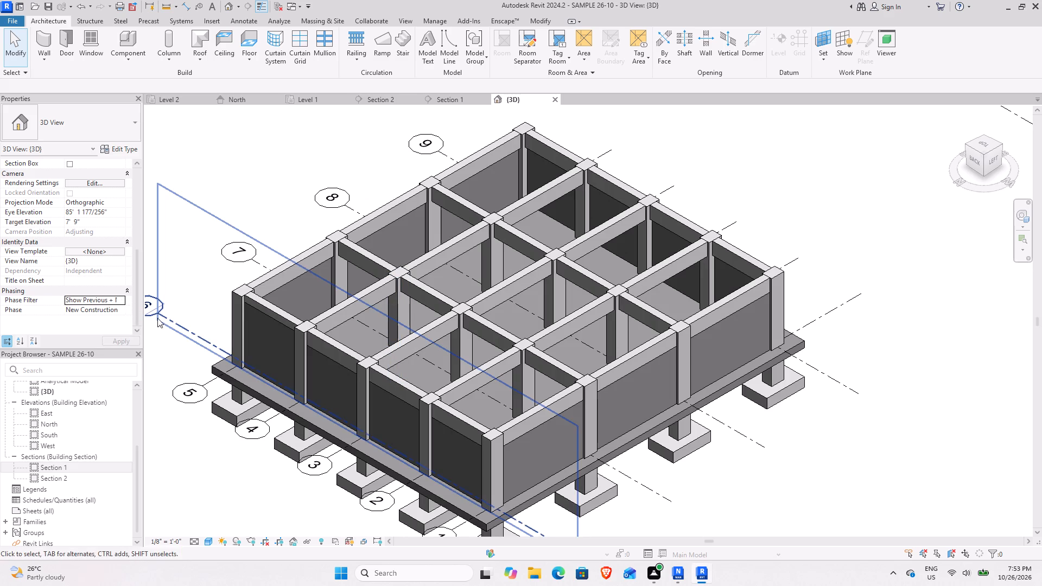
Set the 3D view's Phase Filter to None.
left_click(119, 299)
scroll(90, 324, "up", 5)
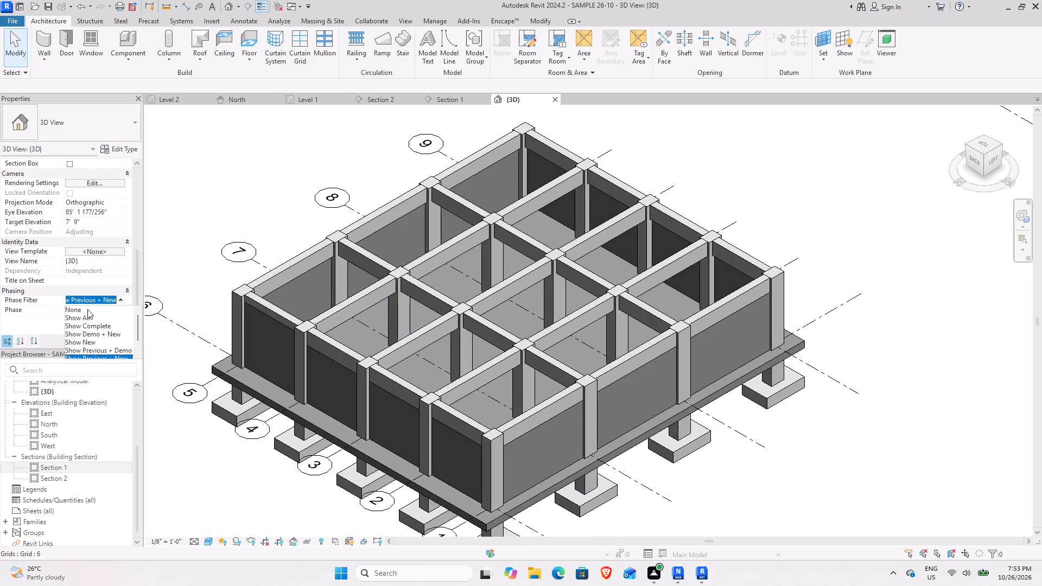
left_click(87, 309)
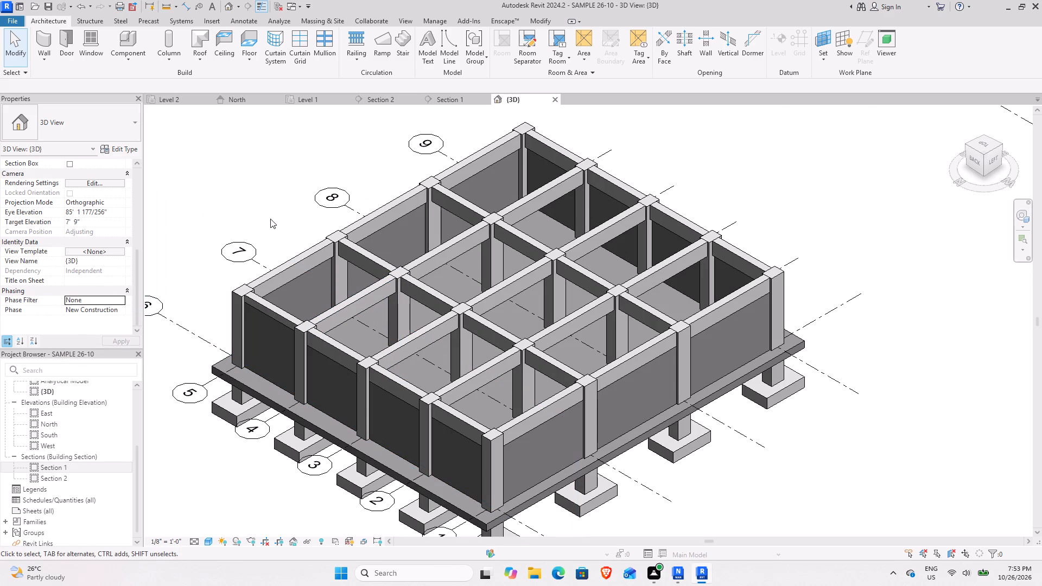
Turn off the Structural property of the Generic - 12" floor on Level 1.
scroll(270, 219, "down", 3)
left_click(454, 402)
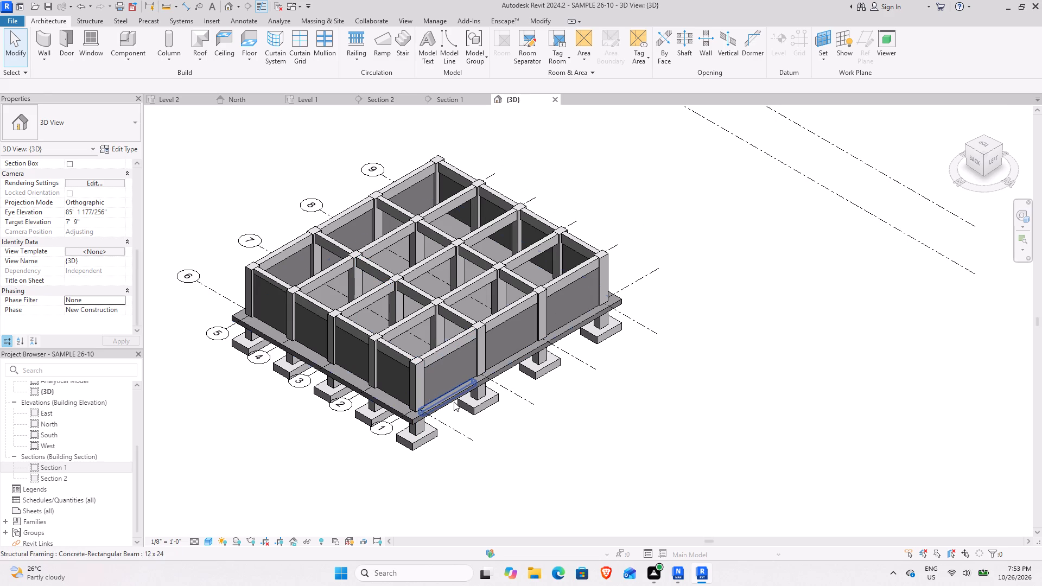
scroll(89, 262, "up", 3)
left_click(70, 224)
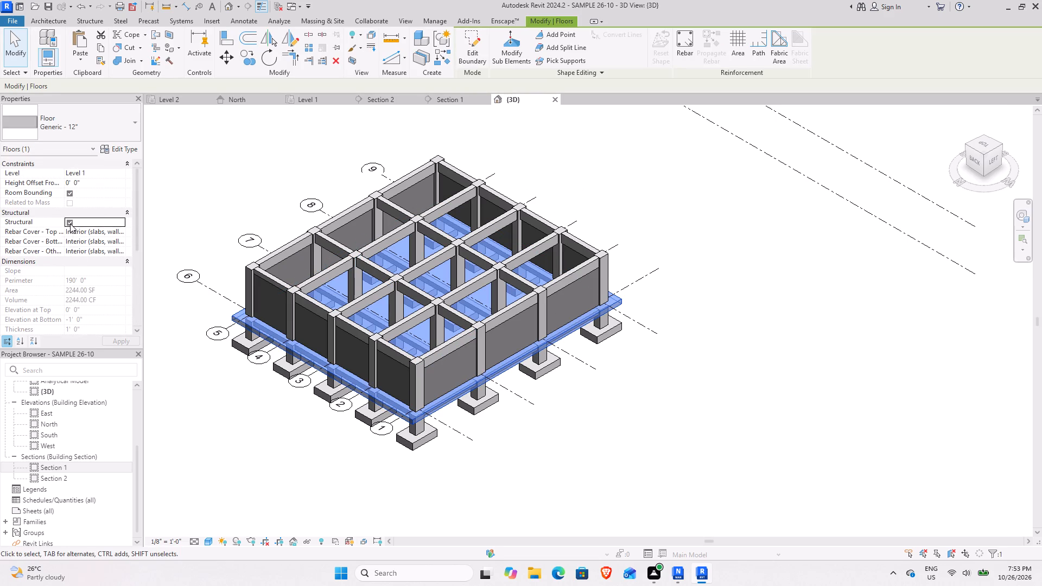
left_click(614, 481)
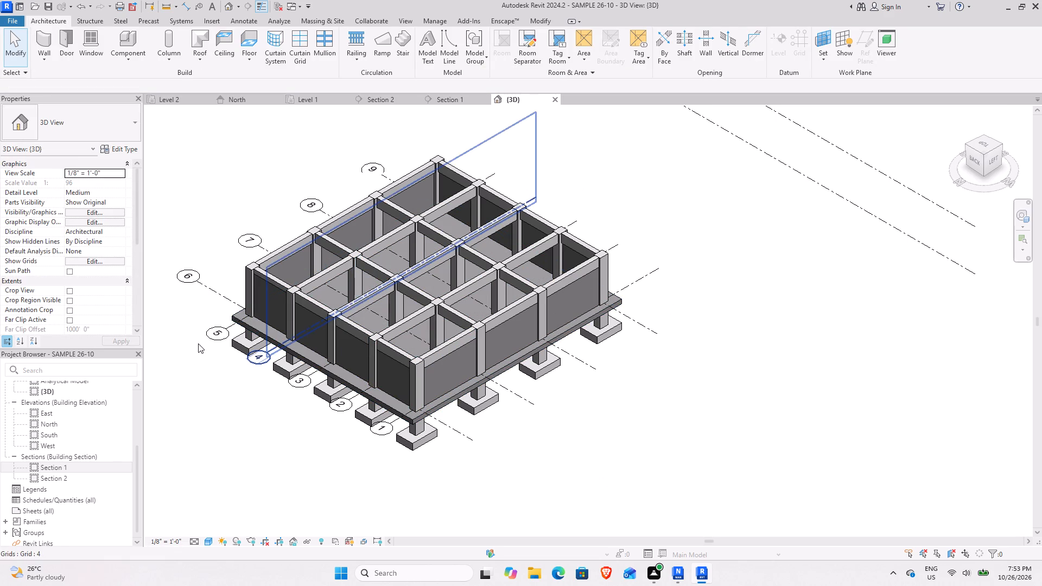
left_click(439, 405)
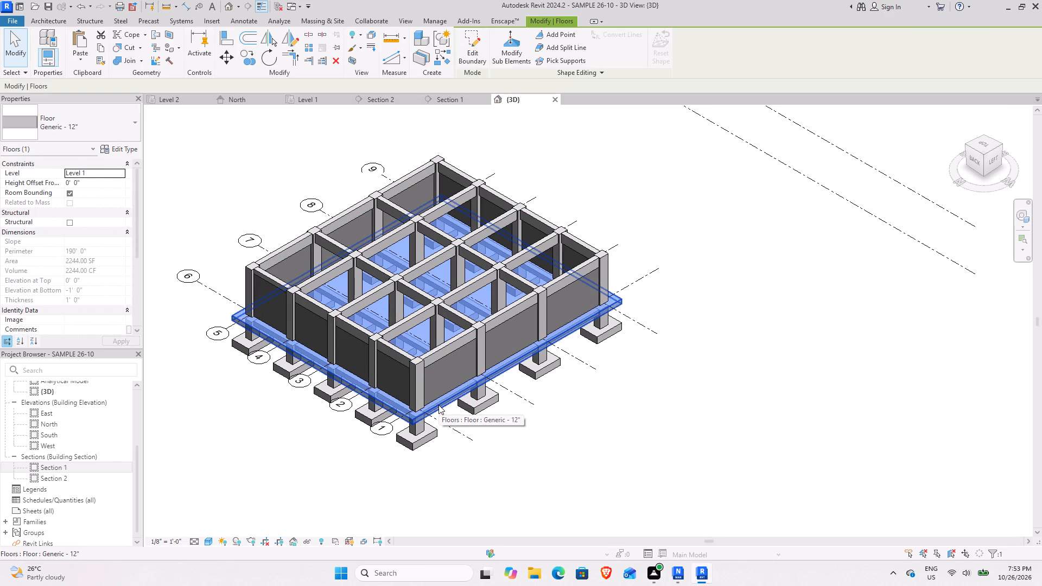
left_click(550, 431)
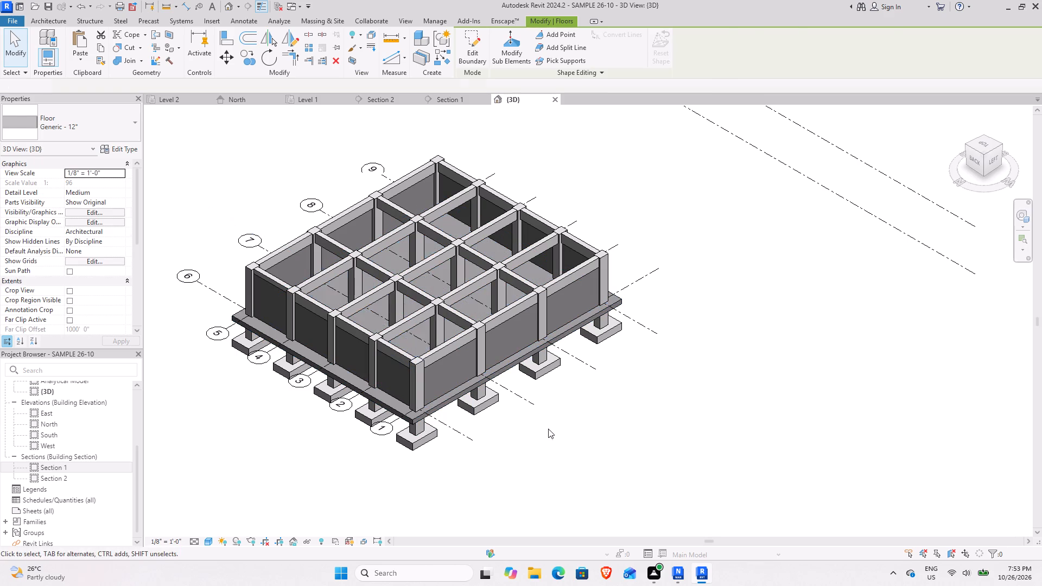
Turn off the Structural property of the Generic - 8" outer wall on grid 1 between grids 7 and 8.
left_click(500, 328)
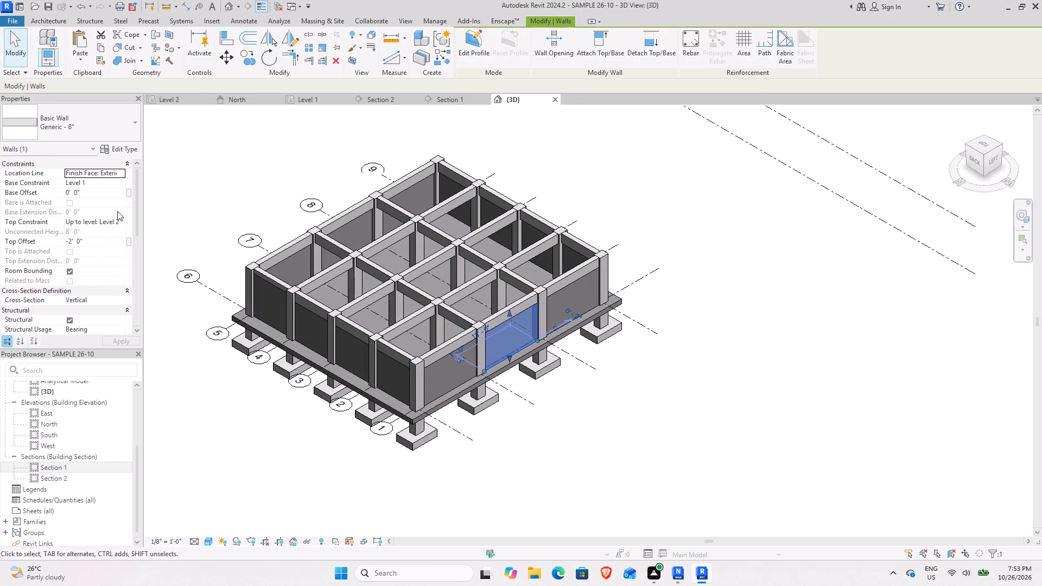
left_click(71, 319)
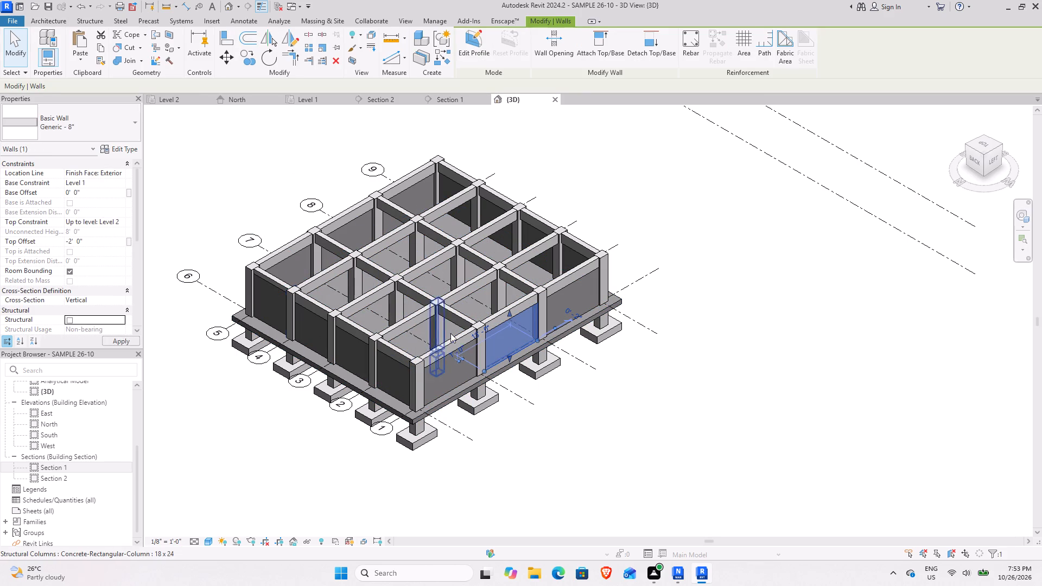
left_click(613, 390)
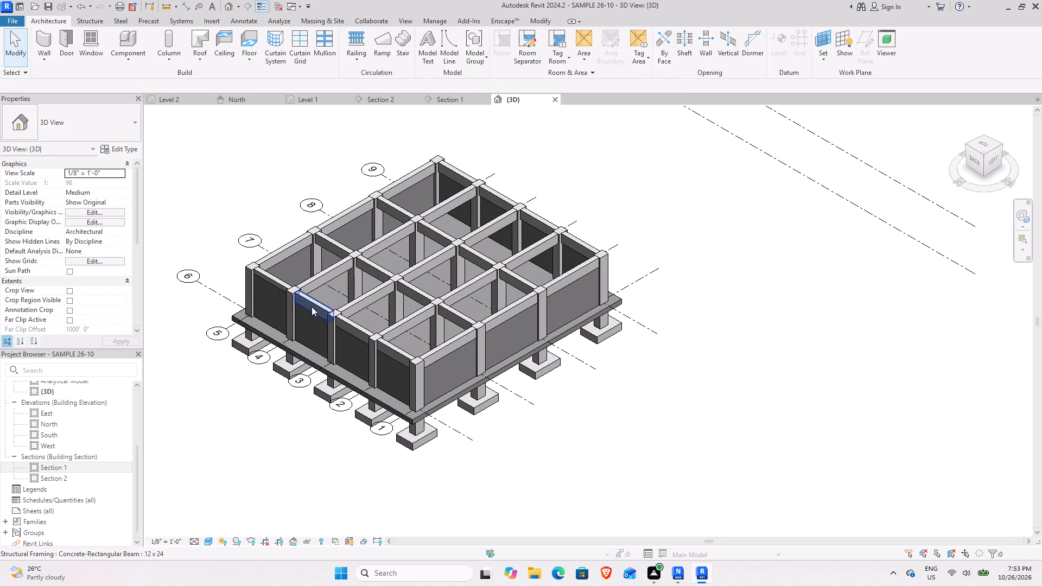
Turn off the Structural property of the Generic - 8" corner-bay wall on grid 6 between grids 4 and 5.
scroll(562, 287, "up", 5)
scroll(379, 289, "down", 5)
middle_click_drag(325, 324, 391, 324, "shift")
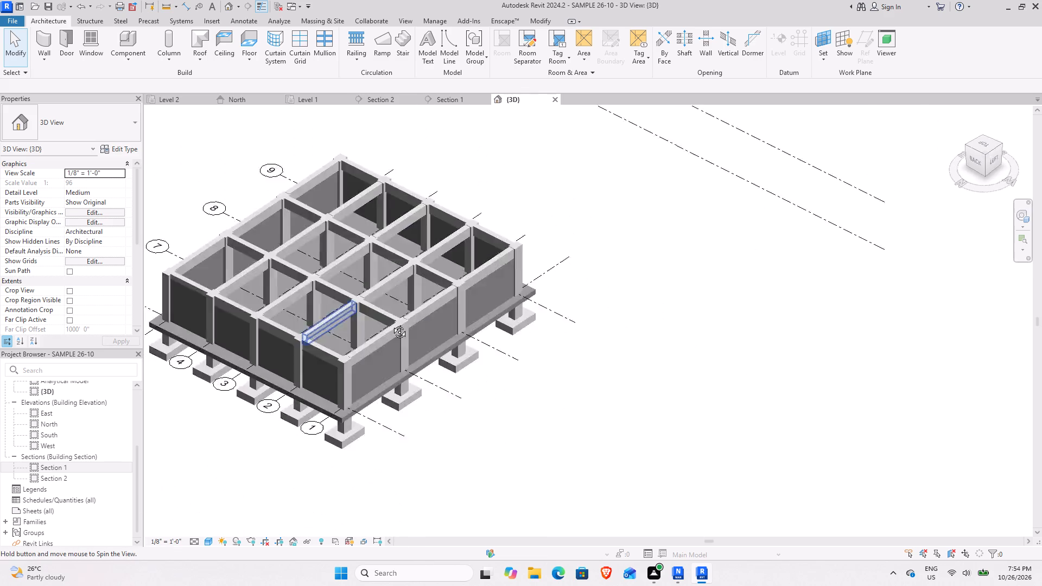
middle_click_drag(391, 324, 565, 226, "shift")
middle_click_drag(353, 266, 280, 272, "shift")
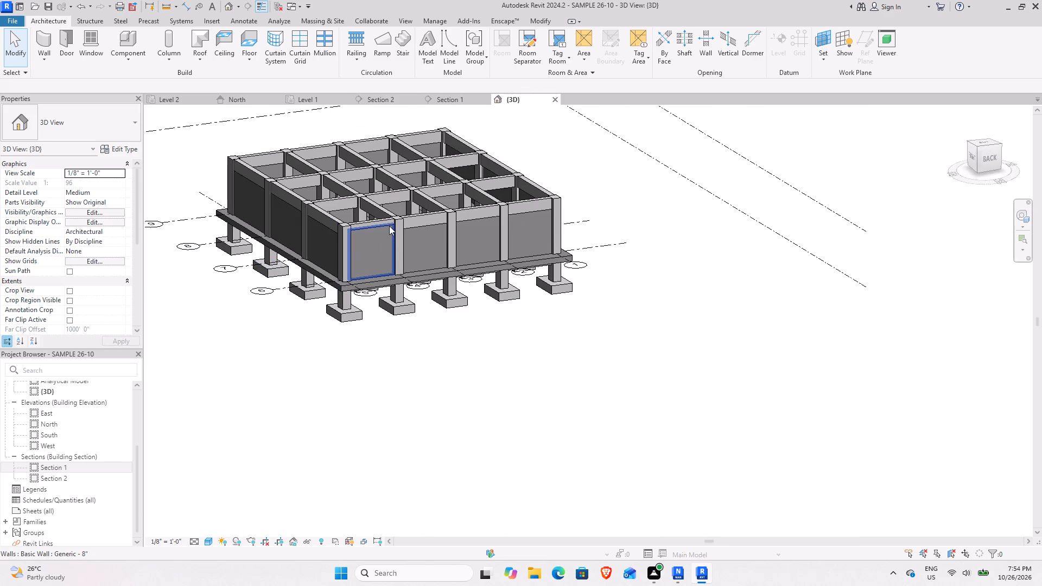
left_click(389, 226)
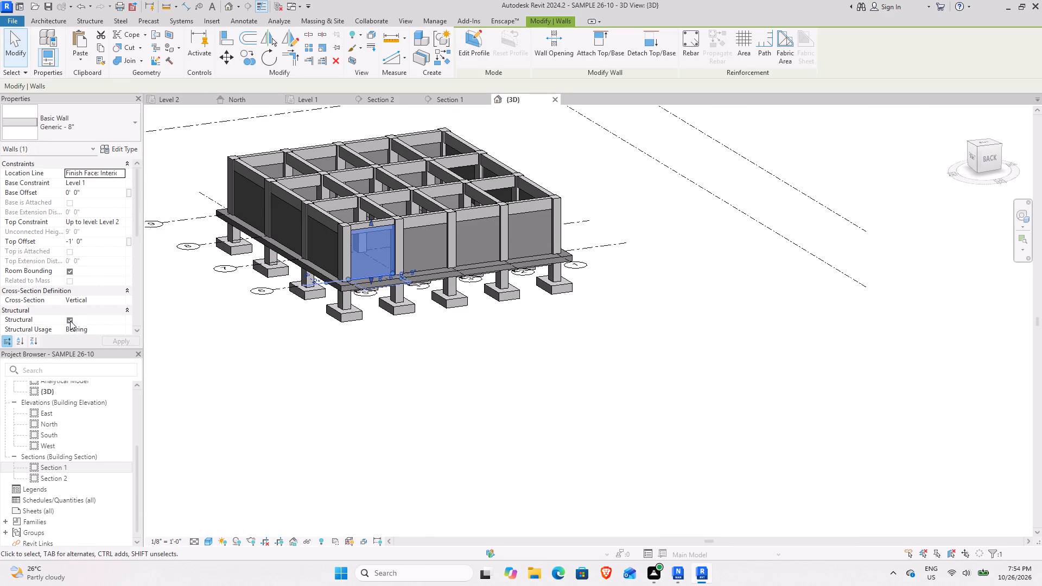
left_click(67, 319)
left_click(506, 364)
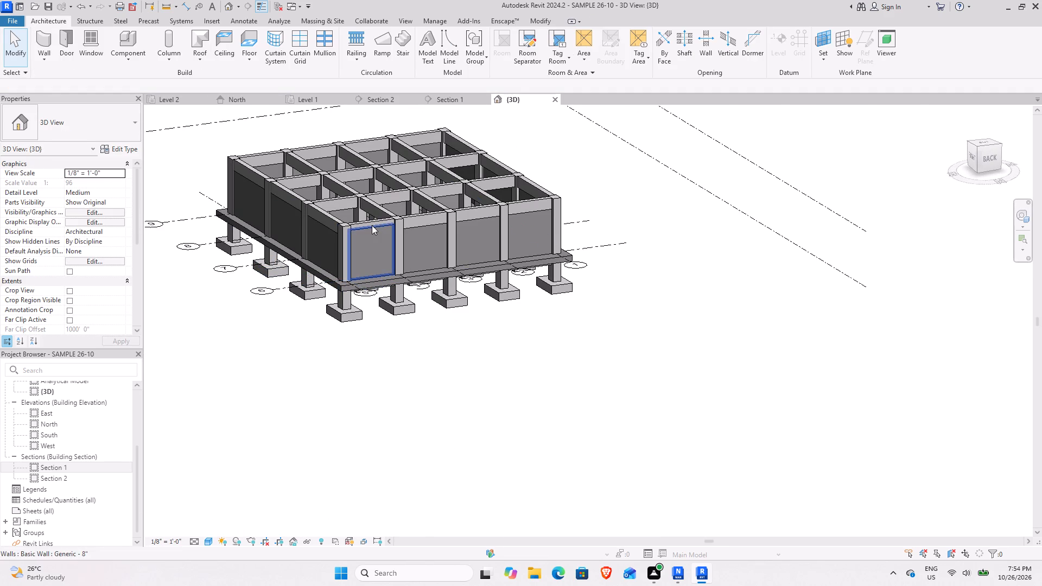
left_click(372, 225)
scroll(401, 212, "up", 9)
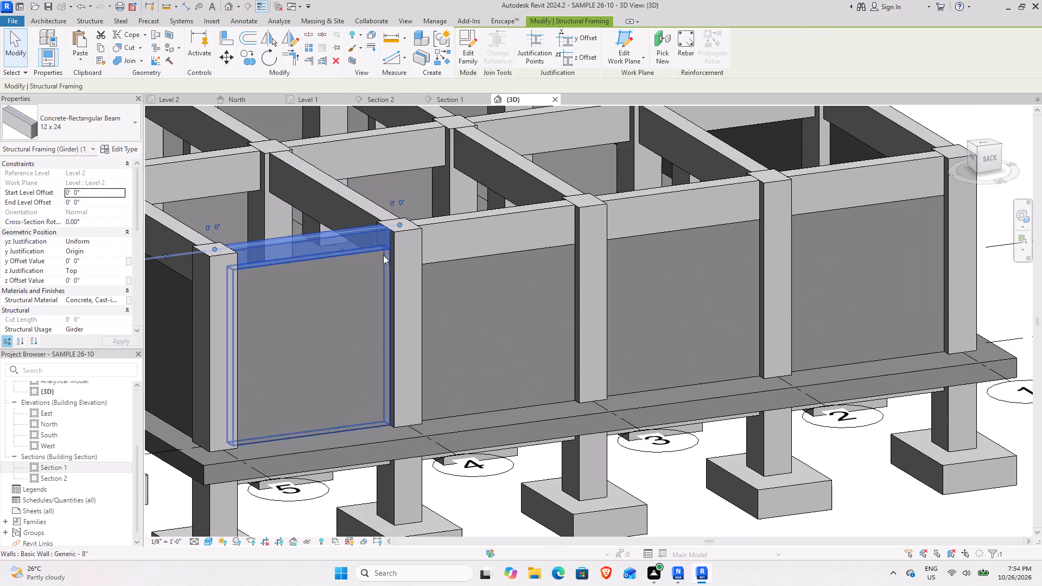
left_click(383, 258)
left_click(377, 253)
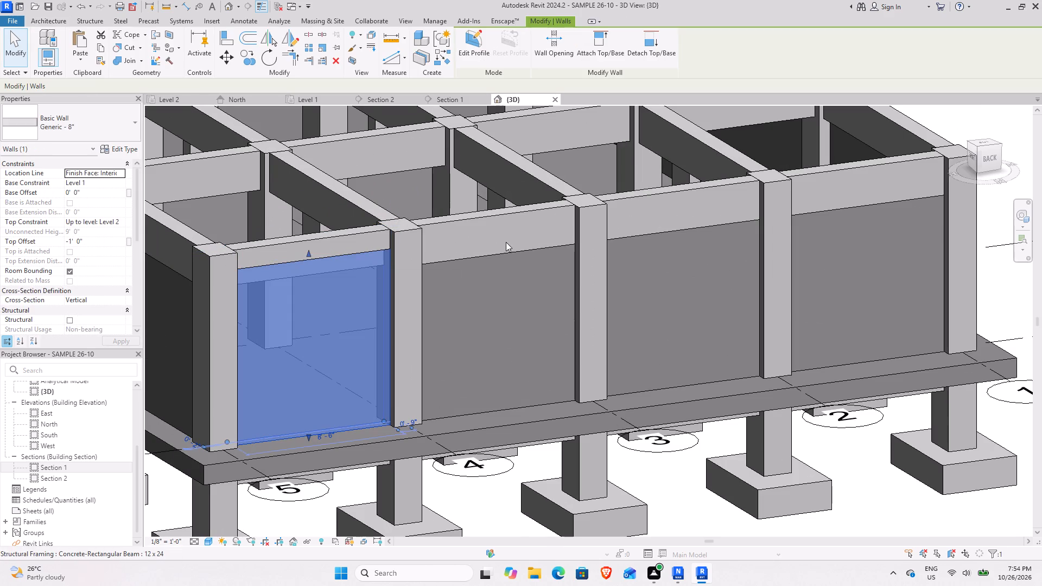
left_click(498, 234)
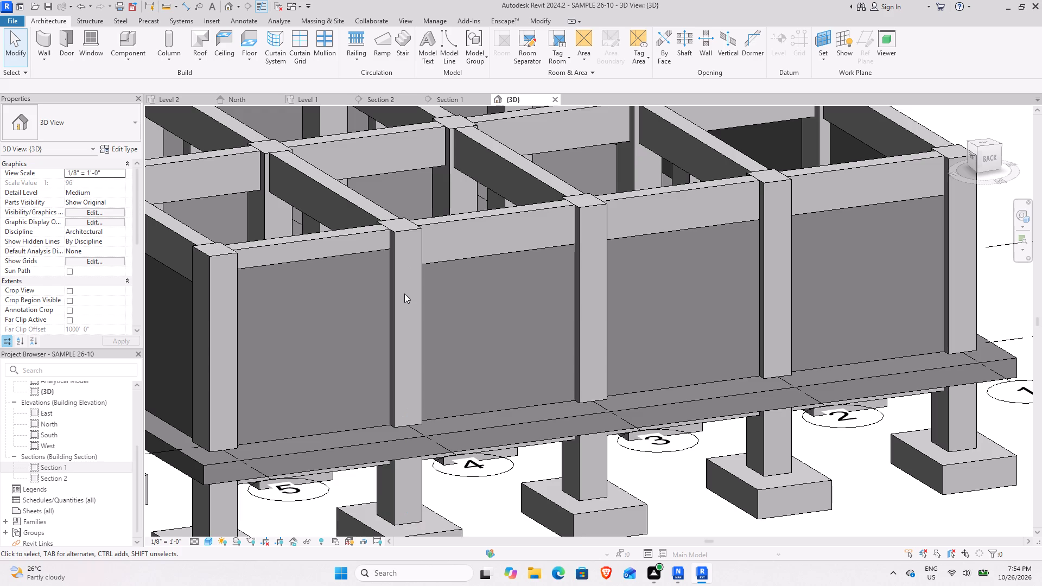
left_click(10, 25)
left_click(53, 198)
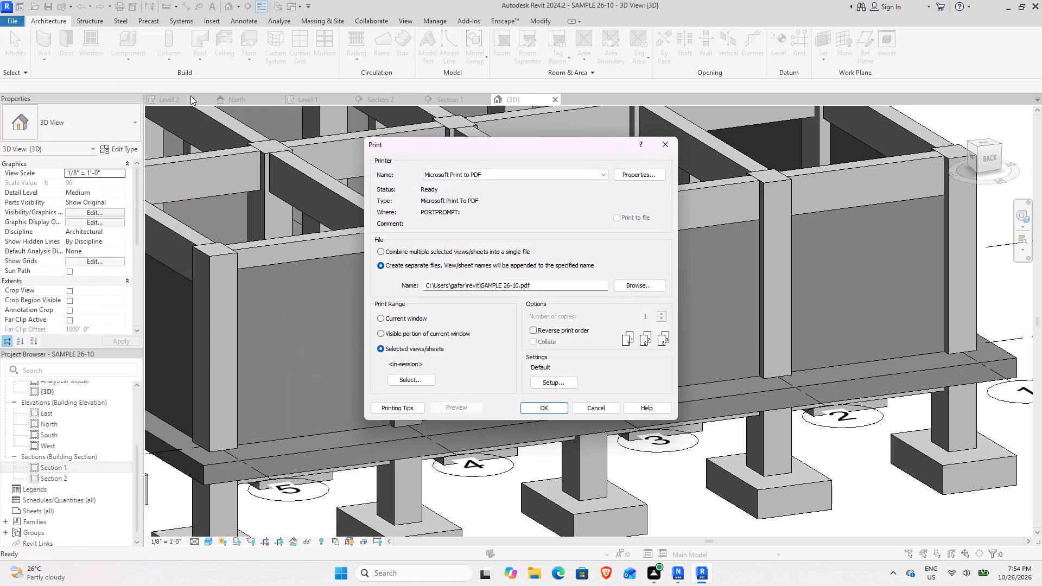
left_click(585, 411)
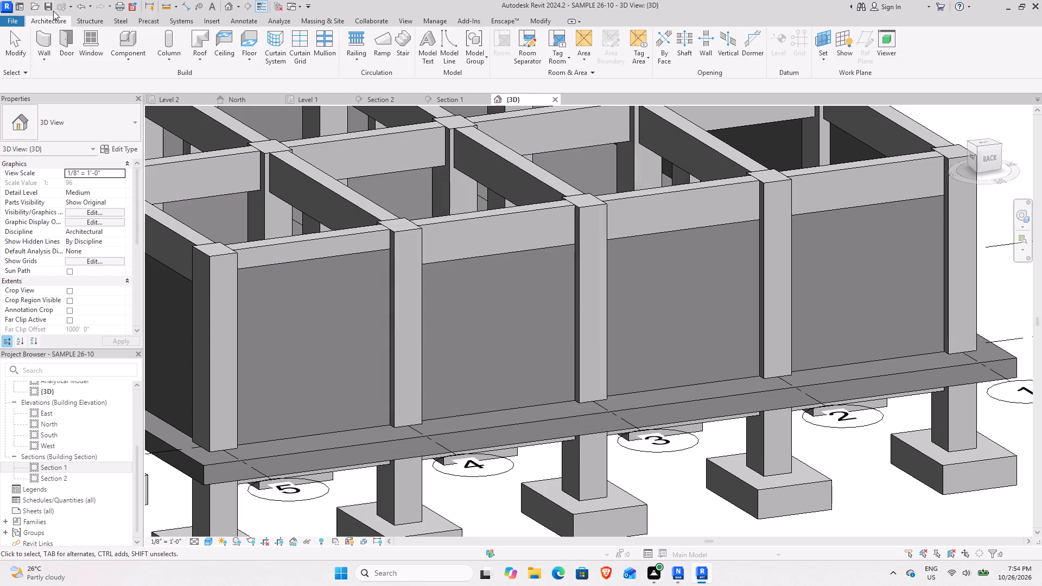
Export the 3D view as the Navisworks NWC file SAMPLE 26-10 in the naviswork folder, replacing the existing file.
left_click(11, 21)
left_click(45, 180)
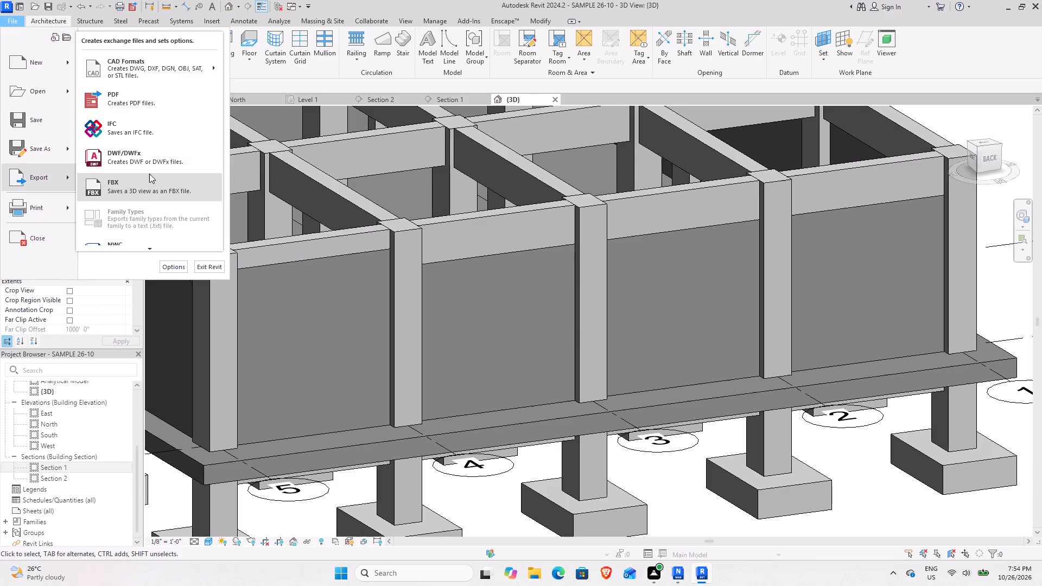
left_click(127, 243)
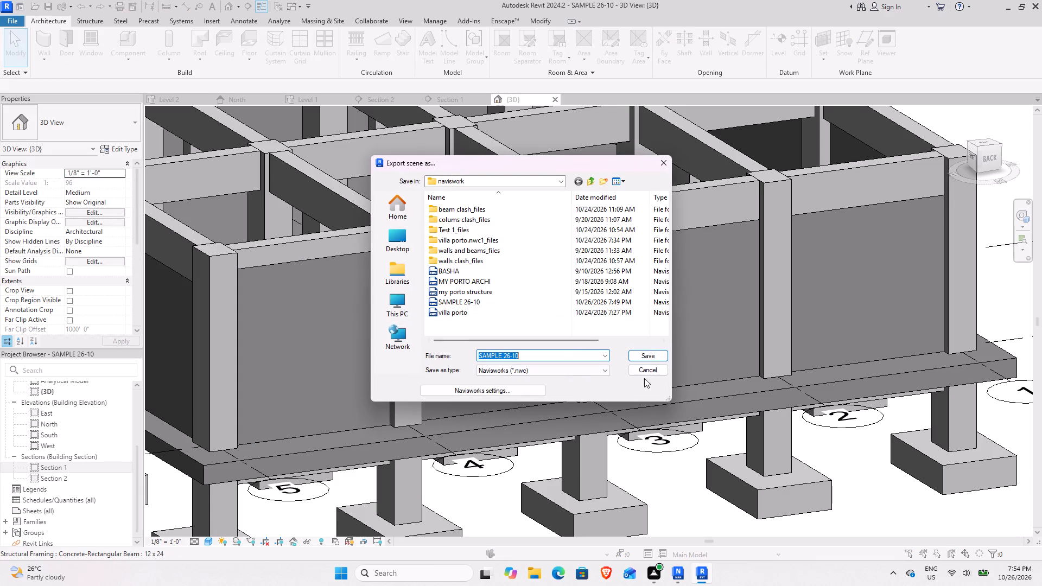
left_click(647, 356)
left_click(547, 290)
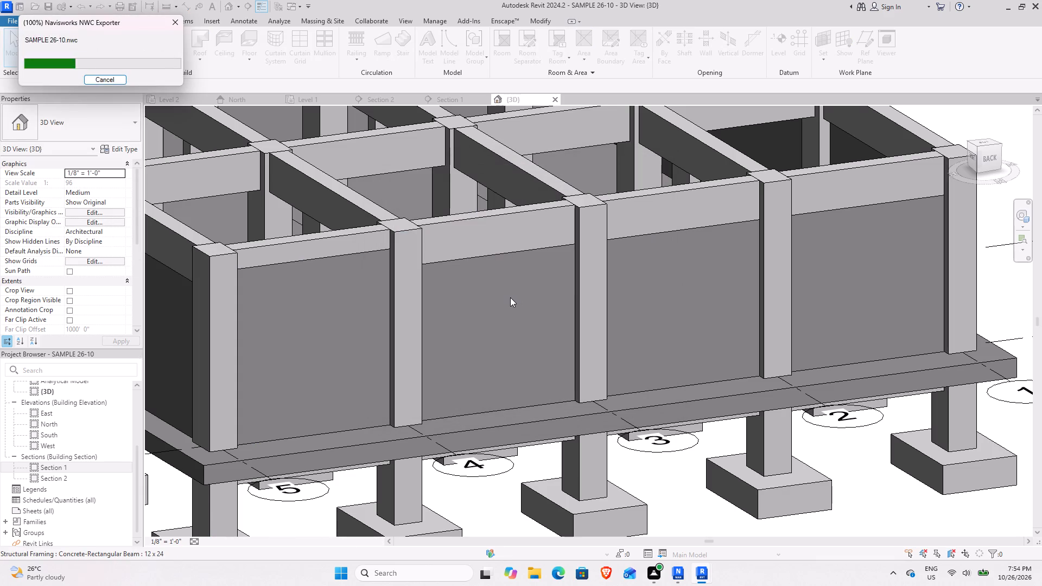
Switch to Navisworks and refresh the model from the updated NWC export.
left_click(677, 574)
left_click(43, 53)
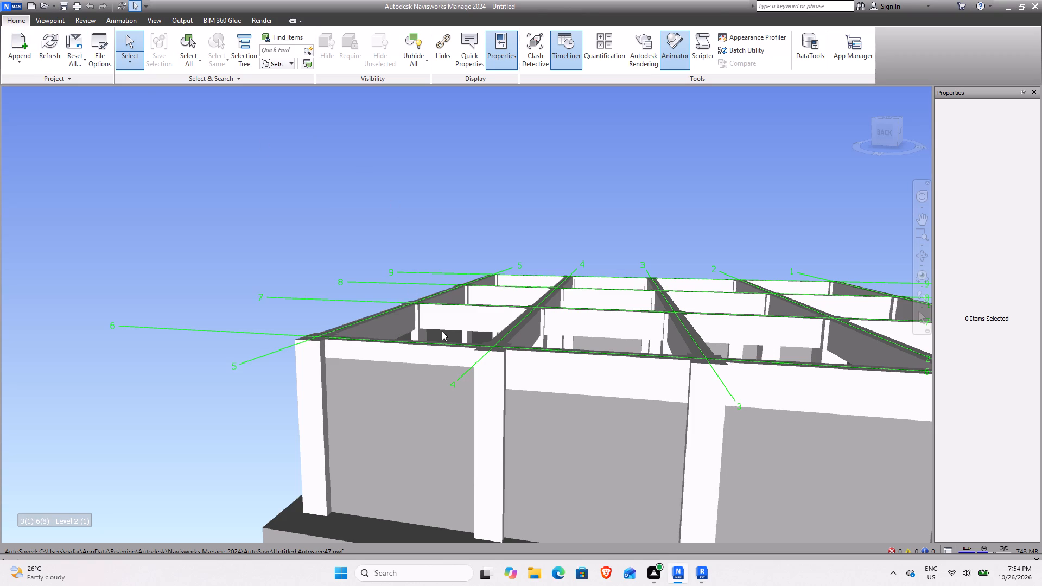
Examine the walls, beams, columns and floor slab of the refreshed model from above and from the side.
scroll(544, 368, "down", 3)
middle_click_drag(596, 441, 674, 519, "shift")
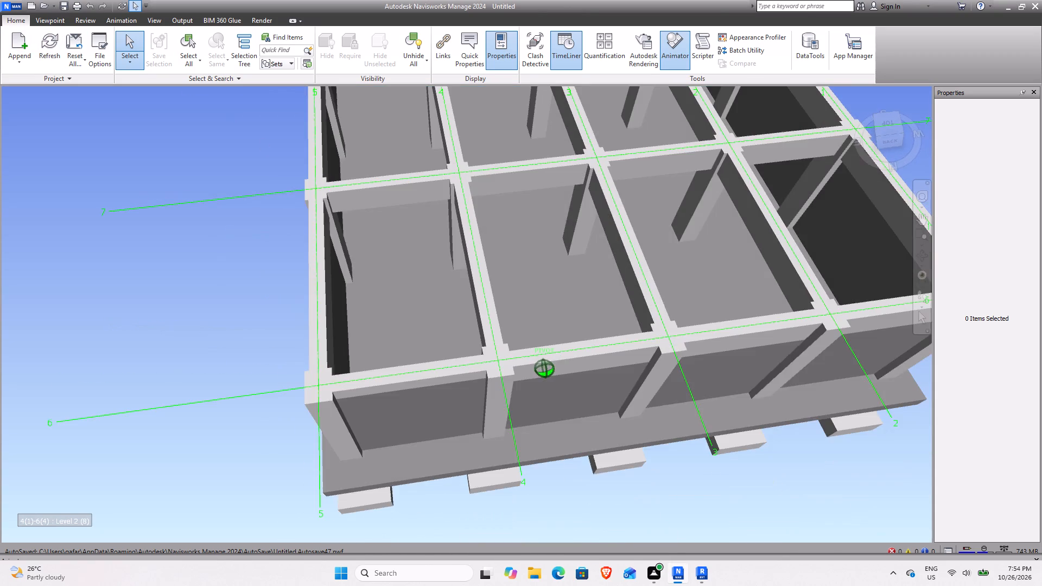
middle_click_drag(674, 519, 675, 517, "shift")
scroll(659, 481, "down", 1, "shift")
middle_click_drag(658, 481, 702, 411, "shift")
middle_click_drag(633, 390, 359, 305)
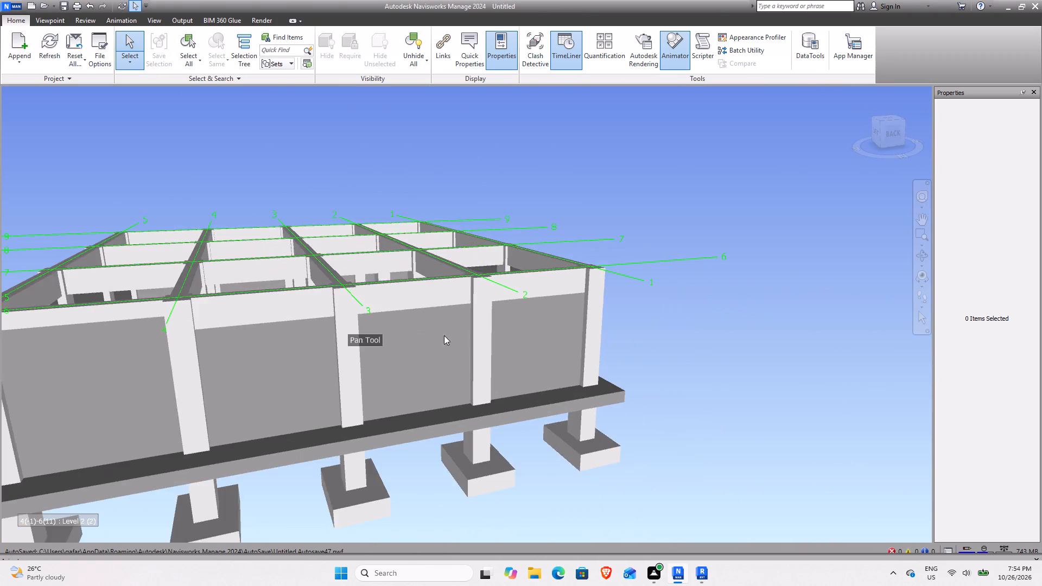
middle_click_drag(444, 335, 431, 385, "shift")
middle_click_drag(395, 377, 614, 381)
Switch to Revit and draw a straight Generic - 8" wall across the Level 1 structural plan between grids 7 and 8.
left_click(704, 578)
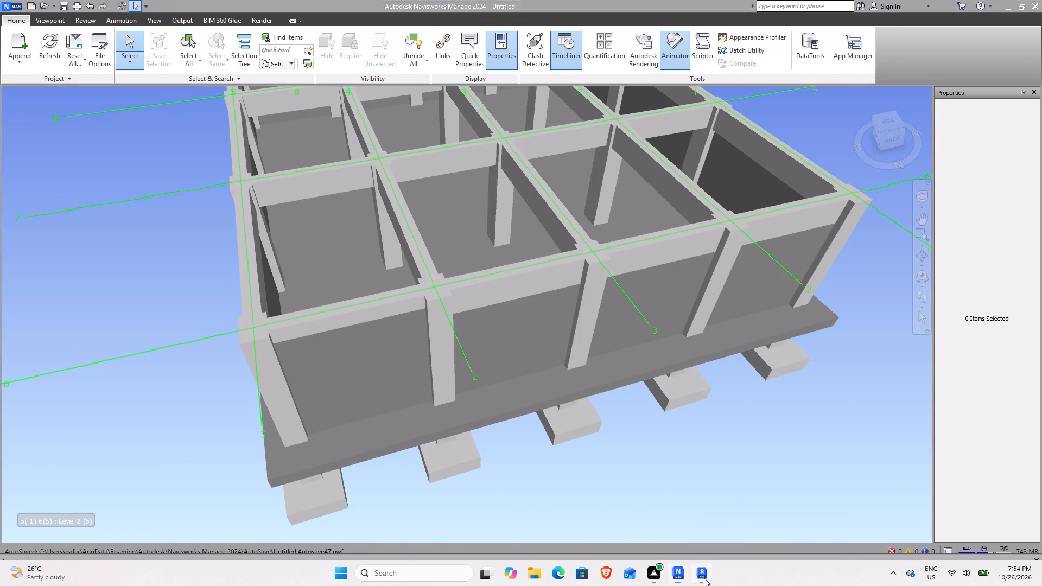
scroll(474, 247, "down", 4)
middle_click_drag(300, 285, 474, 375)
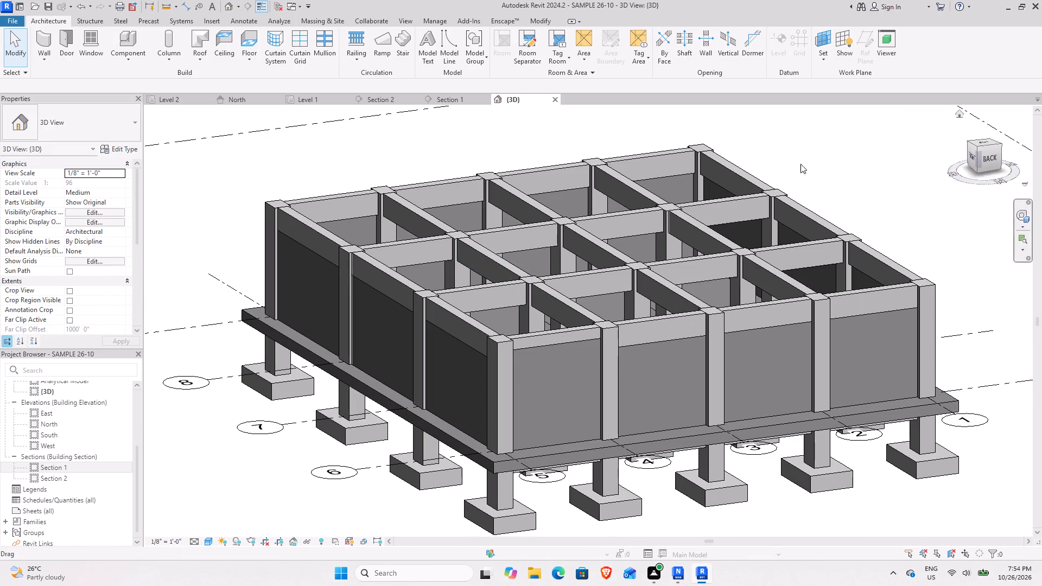
left_click(314, 98)
scroll(410, 350, "down", 4)
middle_click_drag(418, 383, 398, 323)
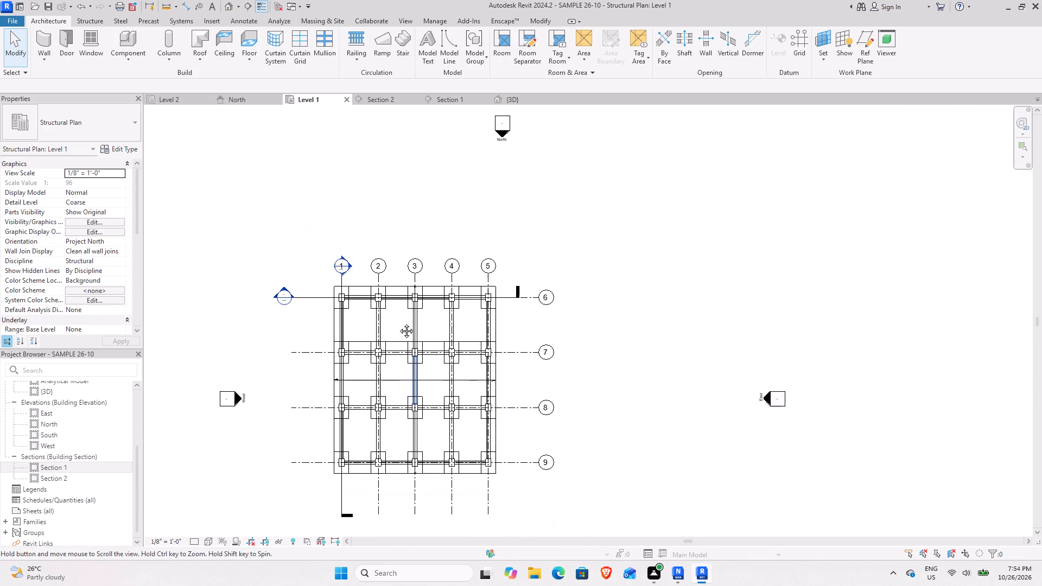
middle_click_drag(398, 323, 393, 289)
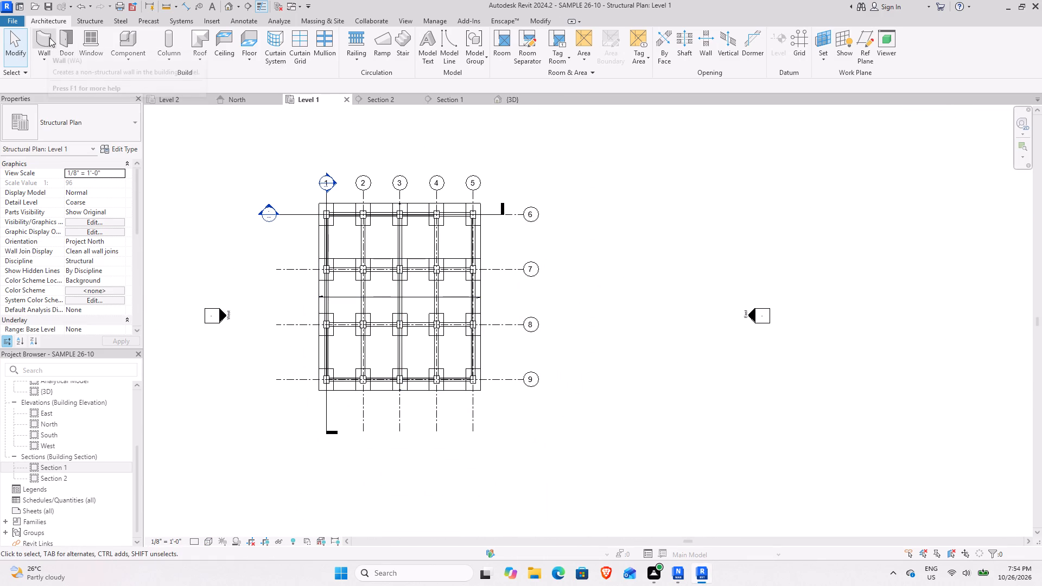
left_click(49, 37)
left_click(285, 297)
left_click(706, 302)
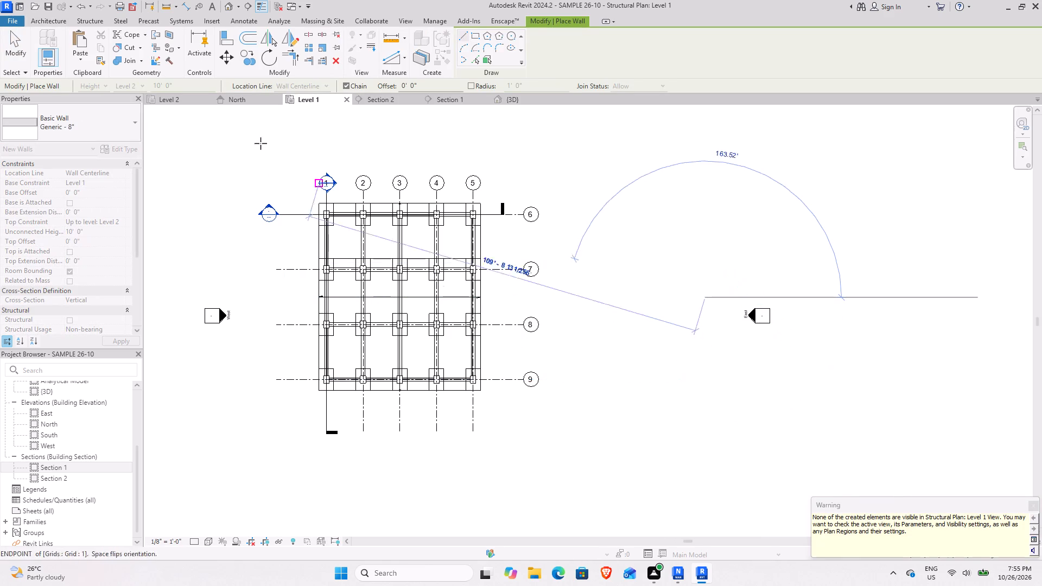
Finish wall placement and export the 3D view as the Navisworks NWC file SAMPLE 26-10, replacing the existing file in the naviswork folder.
left_click(519, 103)
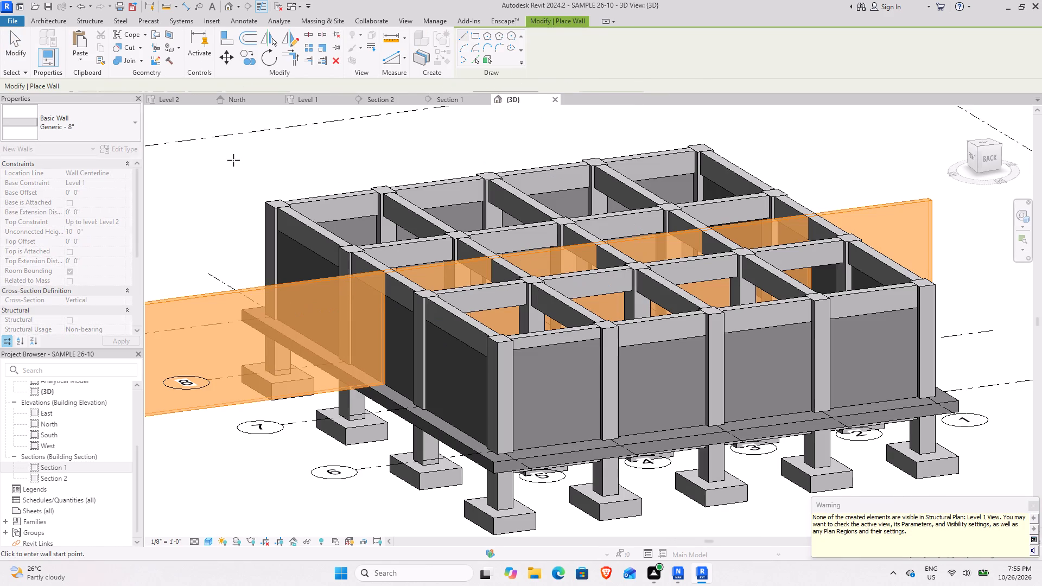
left_click(21, 43)
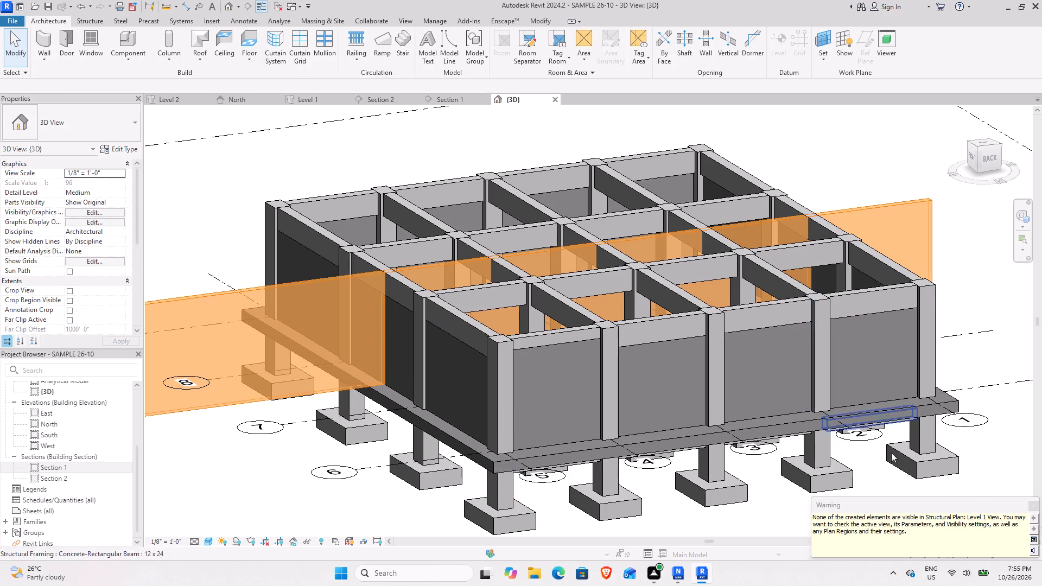
left_click(1039, 504)
scroll(494, 260, "down", 5)
left_click(312, 281)
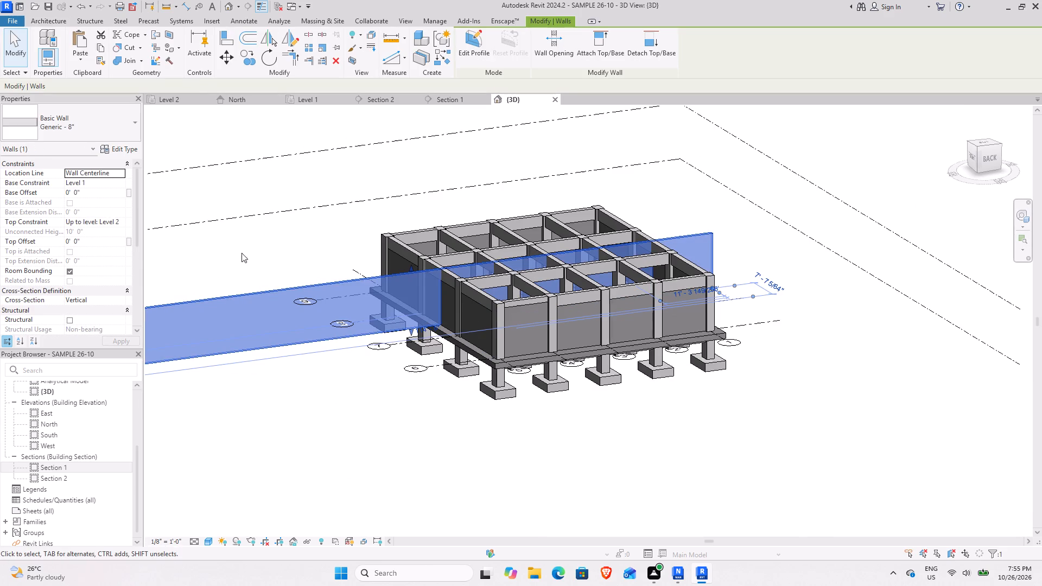
left_click(309, 263)
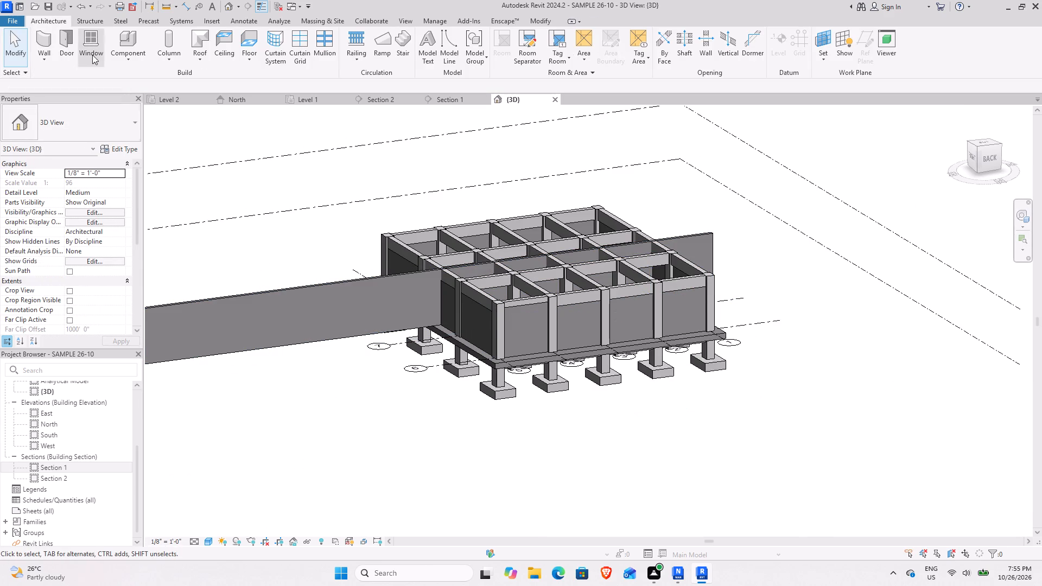
left_click(11, 22)
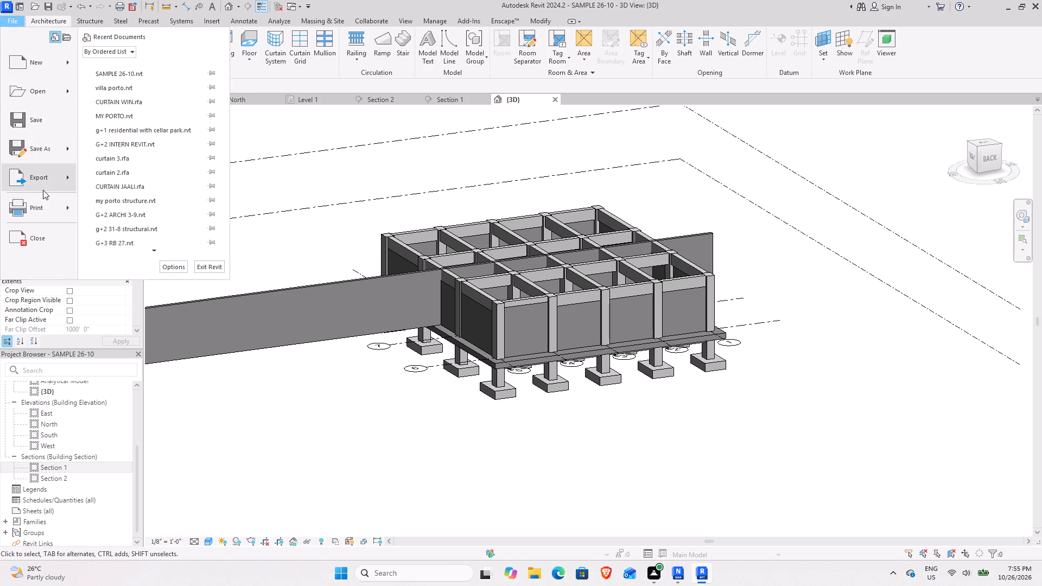
left_click(43, 190)
left_click(115, 243)
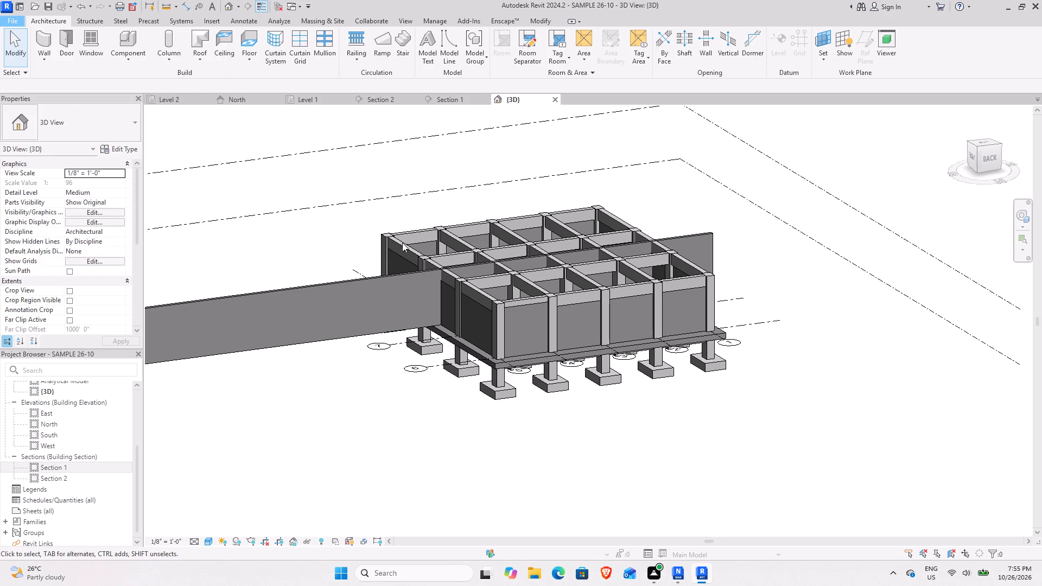
left_click(643, 355)
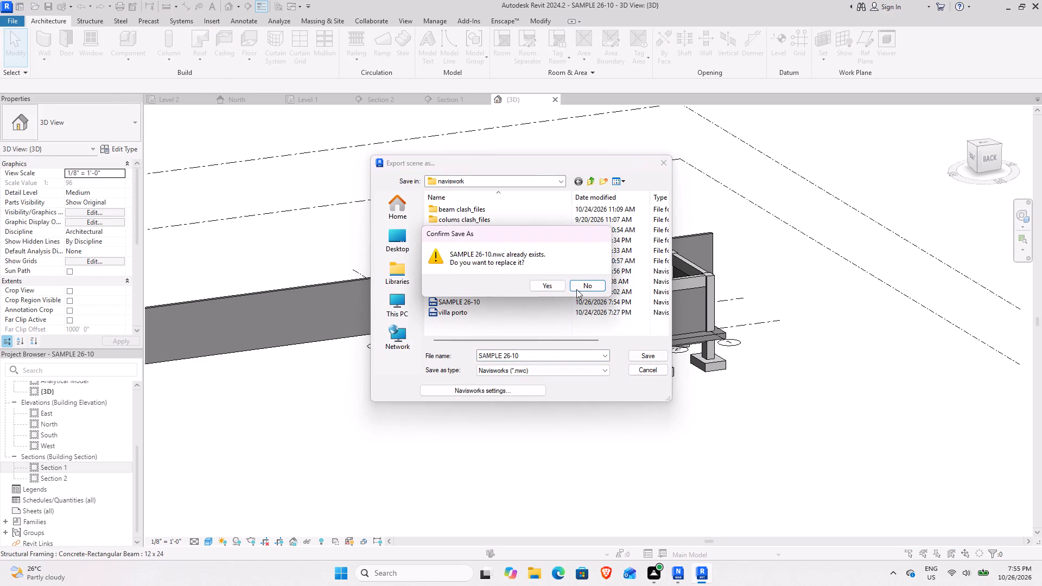
left_click(547, 289)
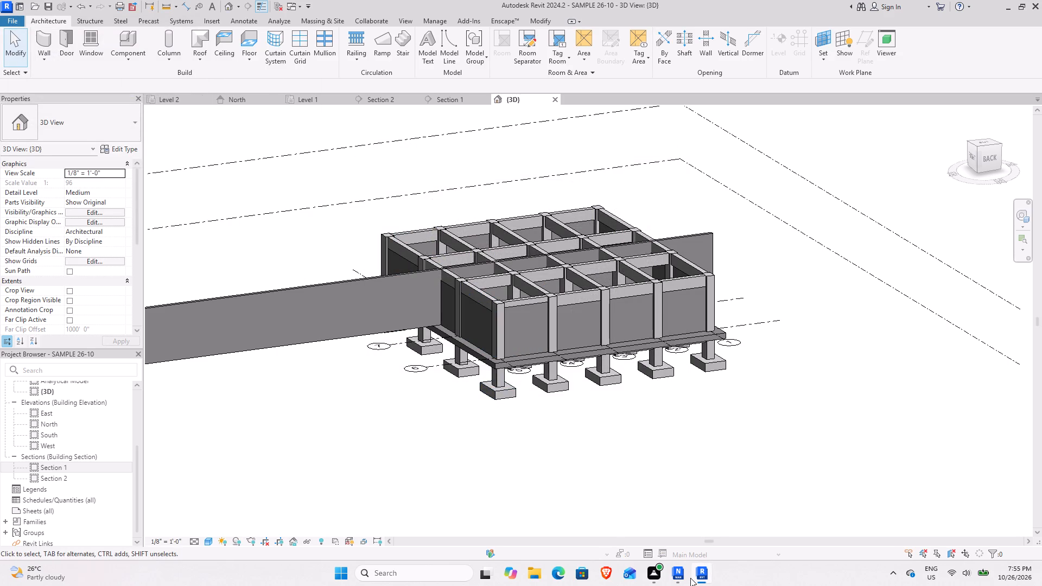
Switch to Navisworks and refresh the model from the updated NWC export, viewing the new wall from several angles.
left_click(687, 577)
left_click(52, 52)
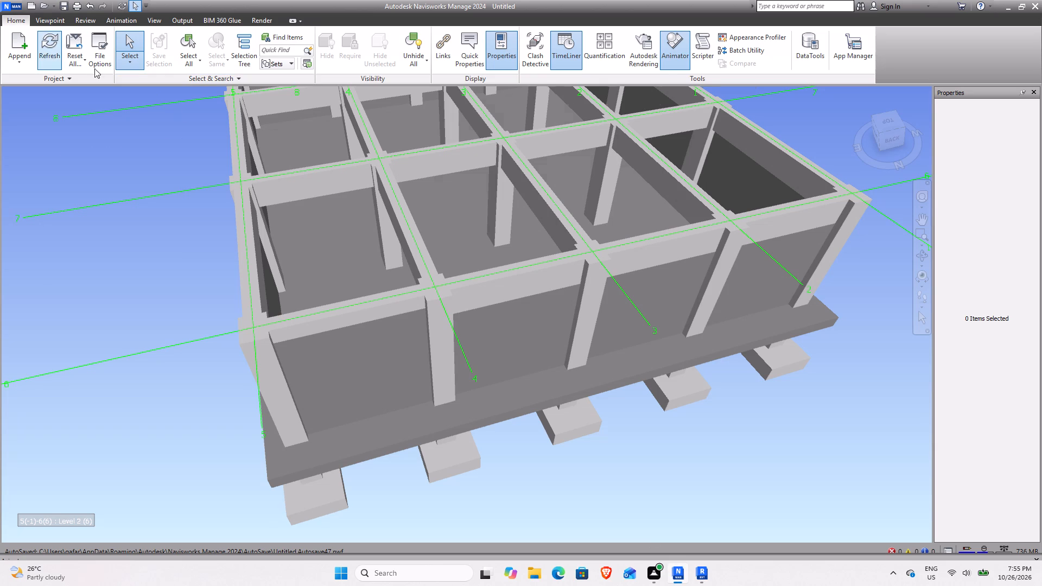
scroll(408, 264, "down", 9)
middle_click_drag(409, 288, 468, 190, "shift")
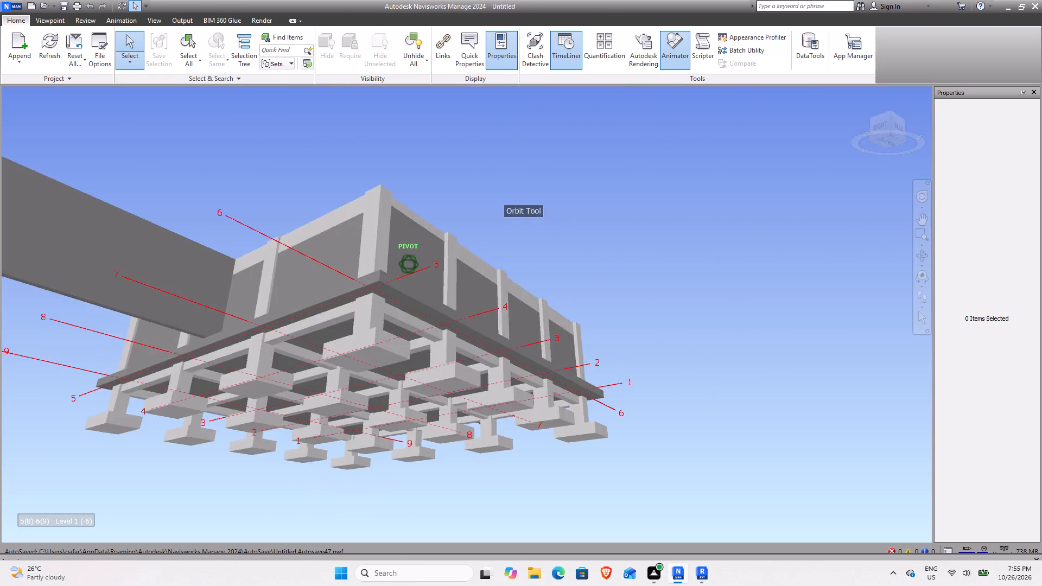
middle_click_drag(468, 190, 401, 267, "shift")
middle_click_drag(403, 268, 495, 274, "shift")
Run clash Test 1 again with SAMPLE 26-10.nwc checked against itself.
left_click(536, 53)
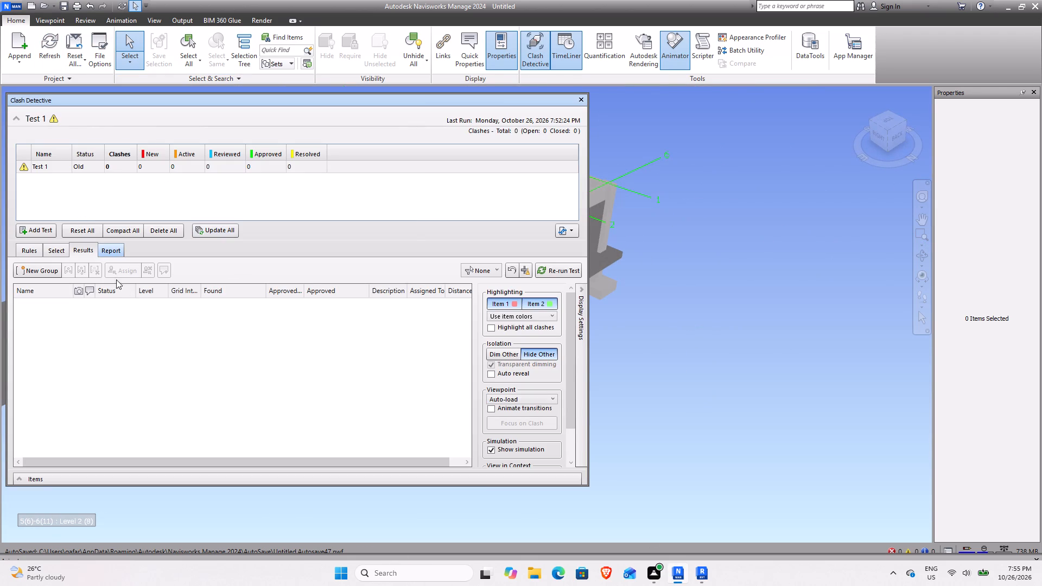
left_click(68, 249)
left_click(325, 450)
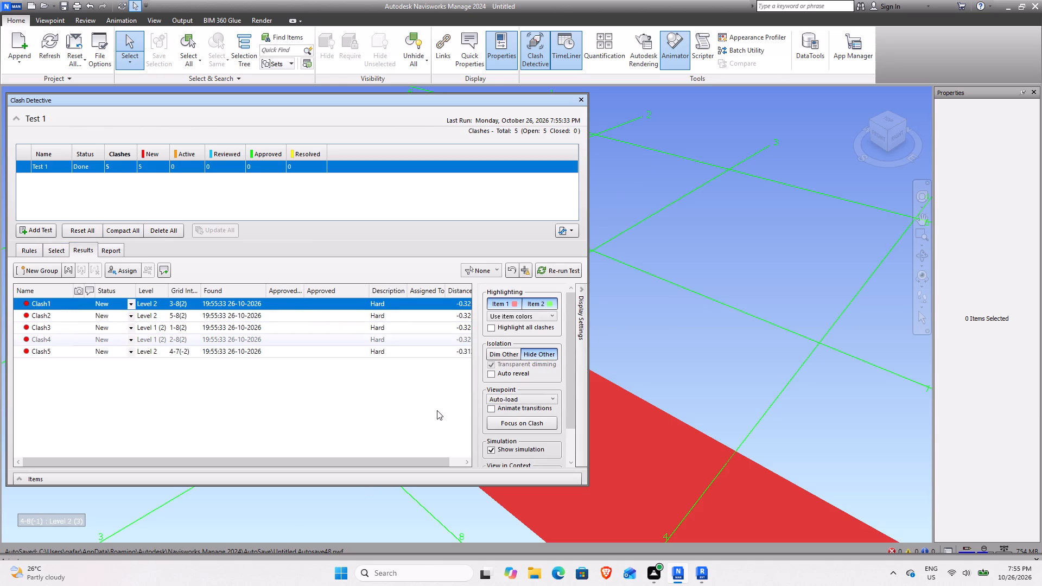
Examine Clash1 in the model, looking at where the new wall meets the clashing element near grids 3 and 8.
scroll(682, 308, "down", 9)
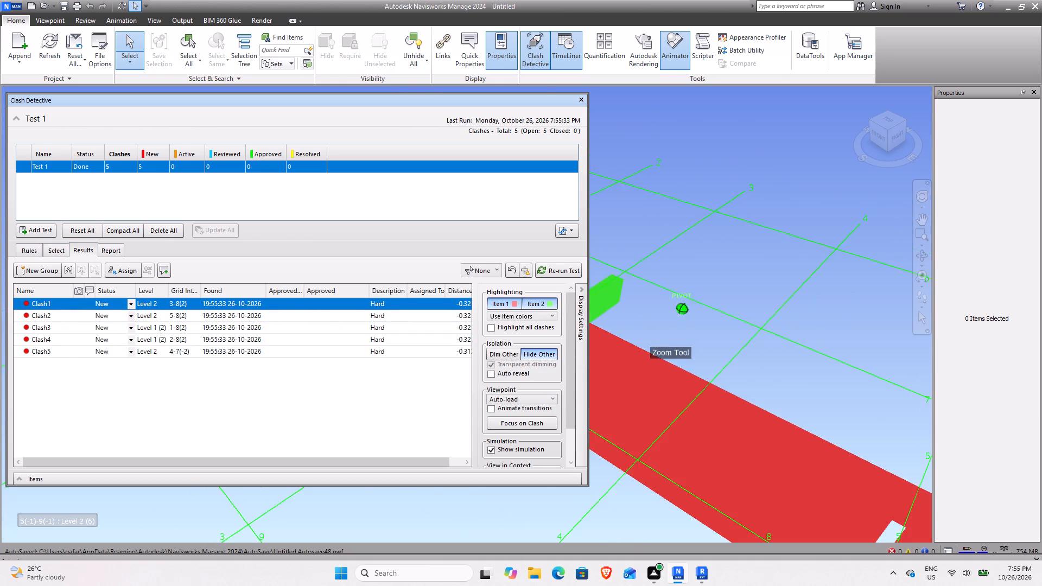
middle_click_drag(615, 325, 859, 309)
middle_click_drag(765, 328, 698, 254)
scroll(704, 268, "down", 8)
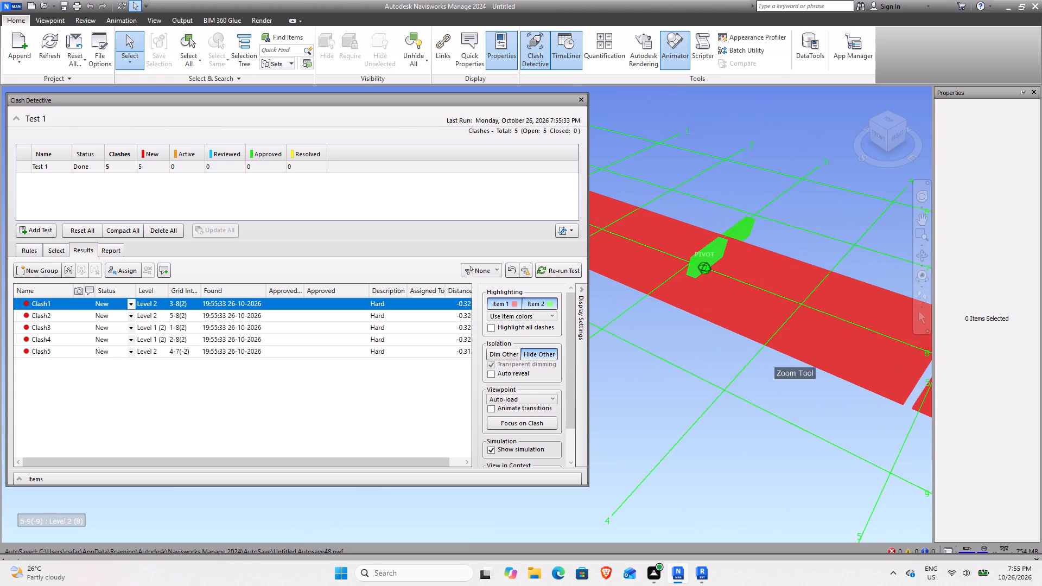
middle_click_drag(788, 340, 652, 320)
scroll(732, 315, "down", 4)
middle_click_drag(670, 314, 813, 393)
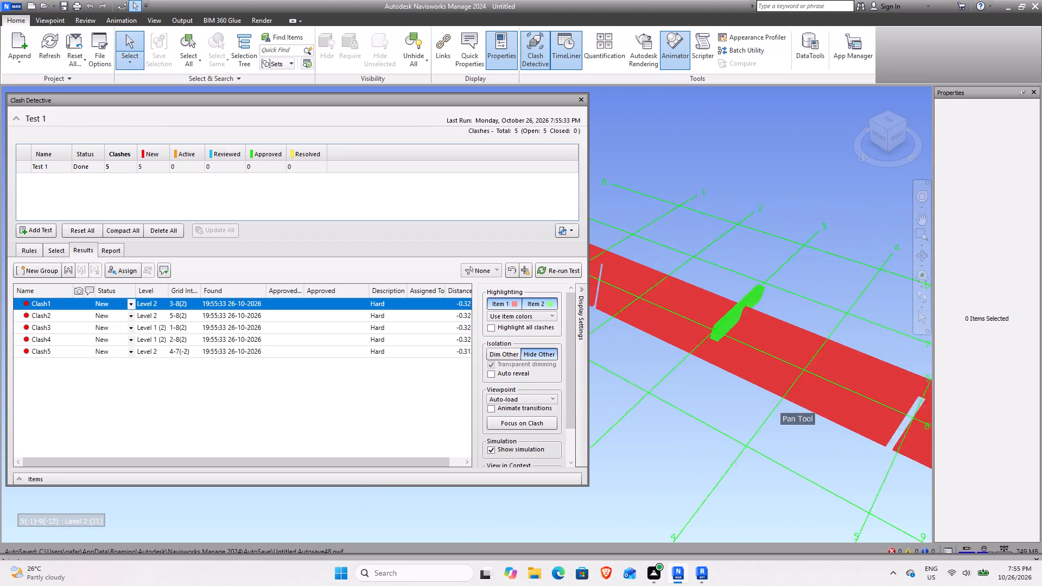
middle_click_drag(813, 393, 905, 397)
middle_click_drag(683, 348, 730, 334)
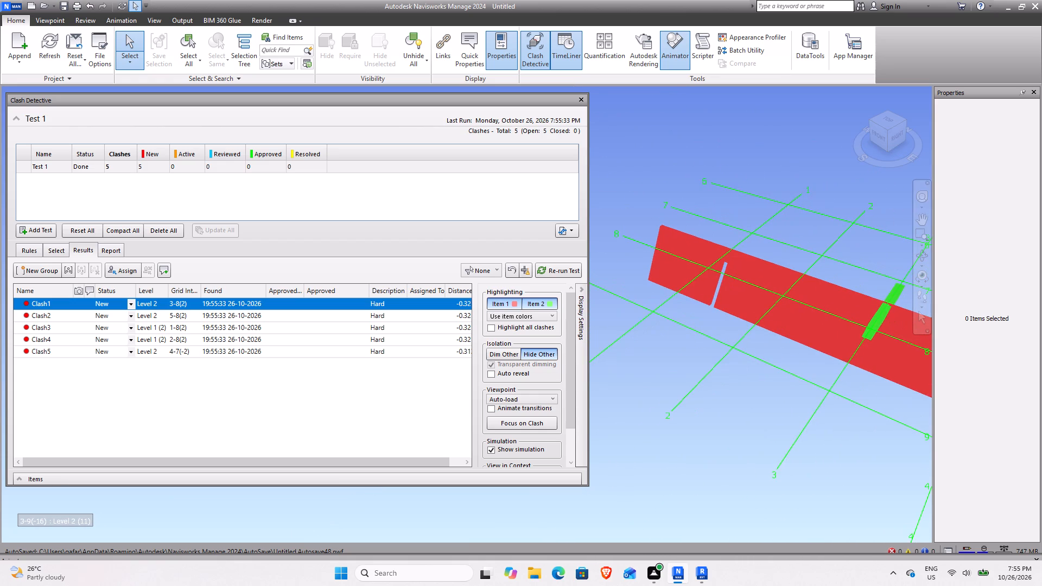
middle_click_drag(799, 353, 736, 352)
Examine Clash2 in the model, looking at where the new wall meets the clashing element near grids 5 and 8.
left_click(246, 317)
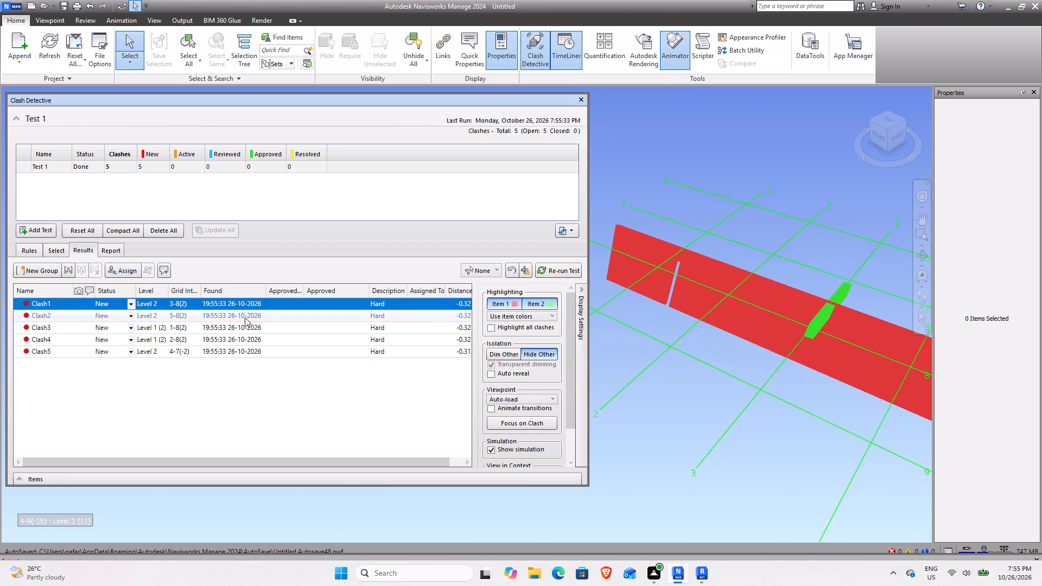
scroll(584, 385, "down", 10)
middle_click_drag(681, 400, 893, 353)
middle_click_drag(689, 338, 805, 344)
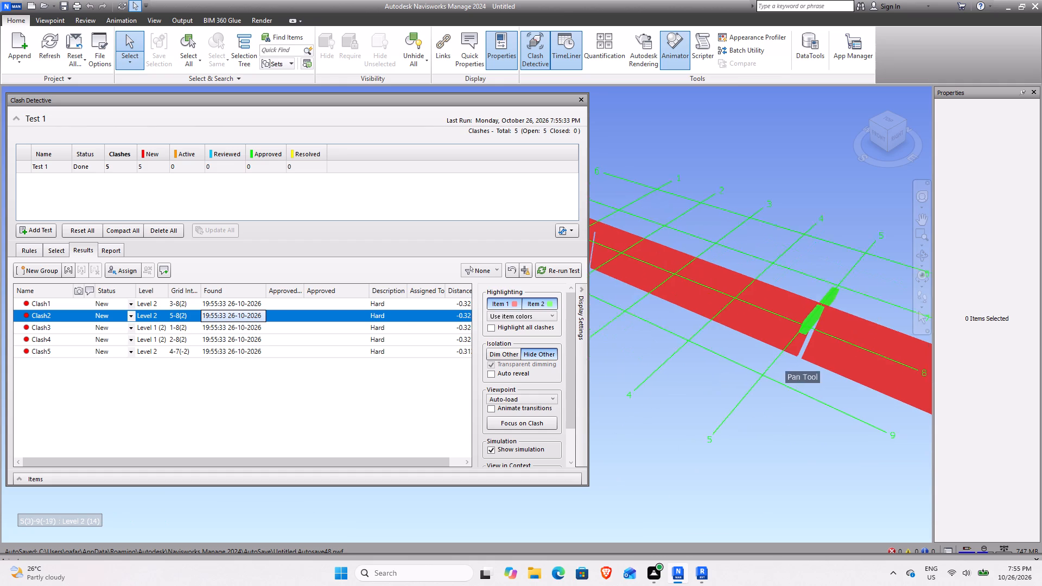
middle_click_drag(805, 344, 805, 344)
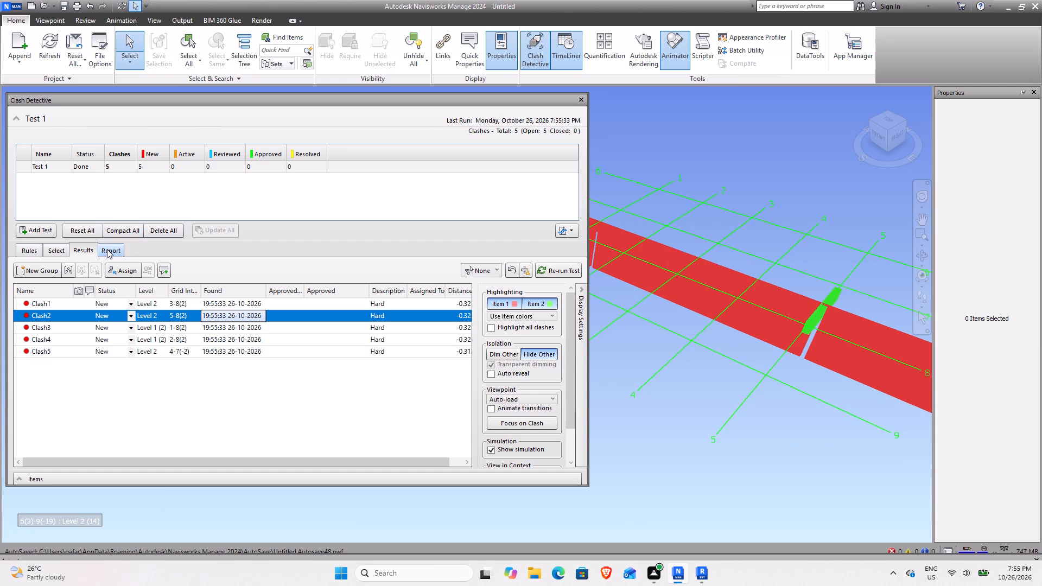
Write an HTML clash report for the current test and save it as SAMPLE 26-10.nwc 1 in the naviswork folder.
left_click(107, 250)
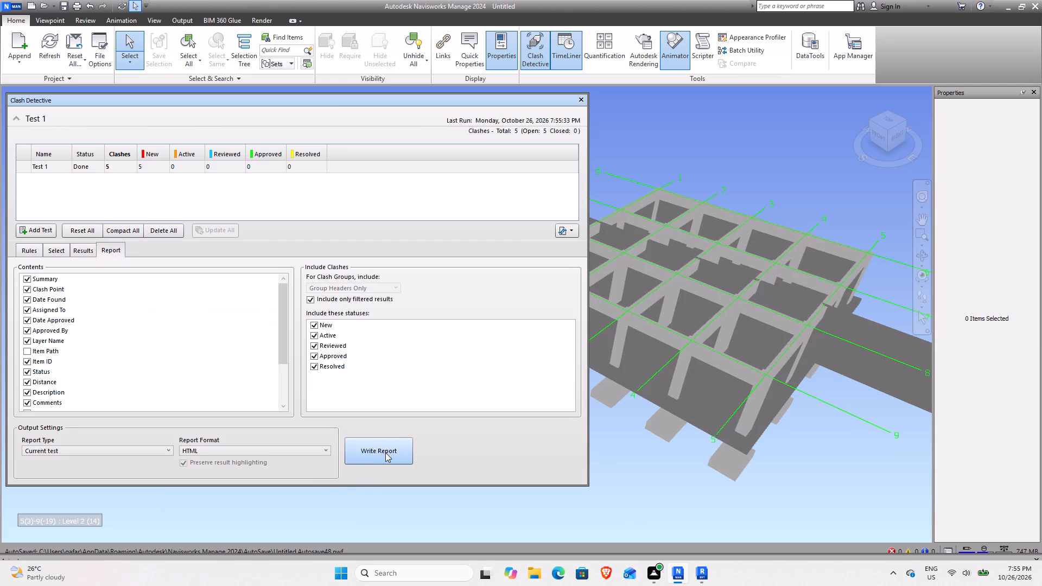
left_click(385, 453)
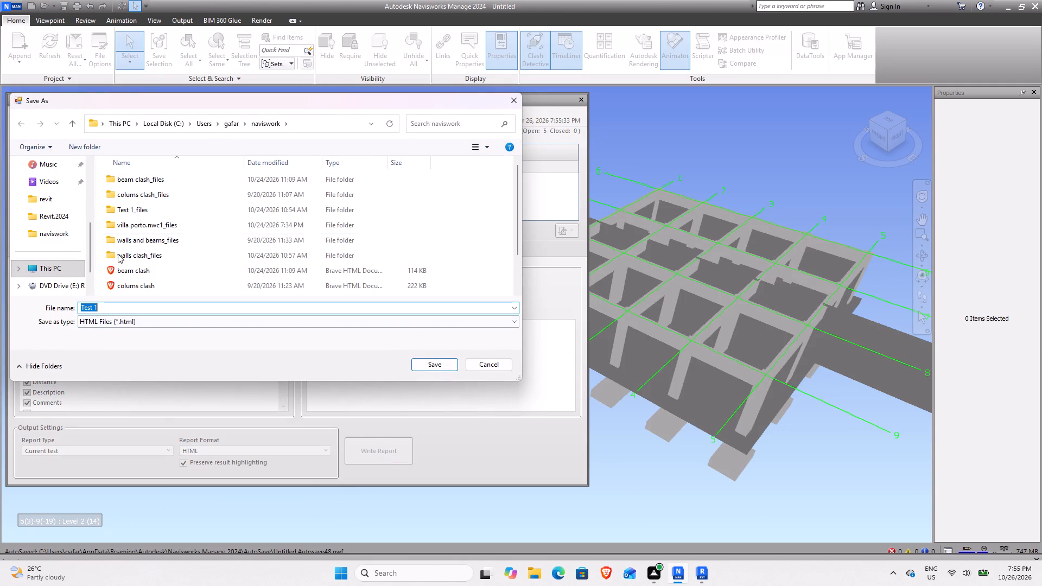
scroll(134, 282, "down", 3)
scroll(145, 276, "up", 3)
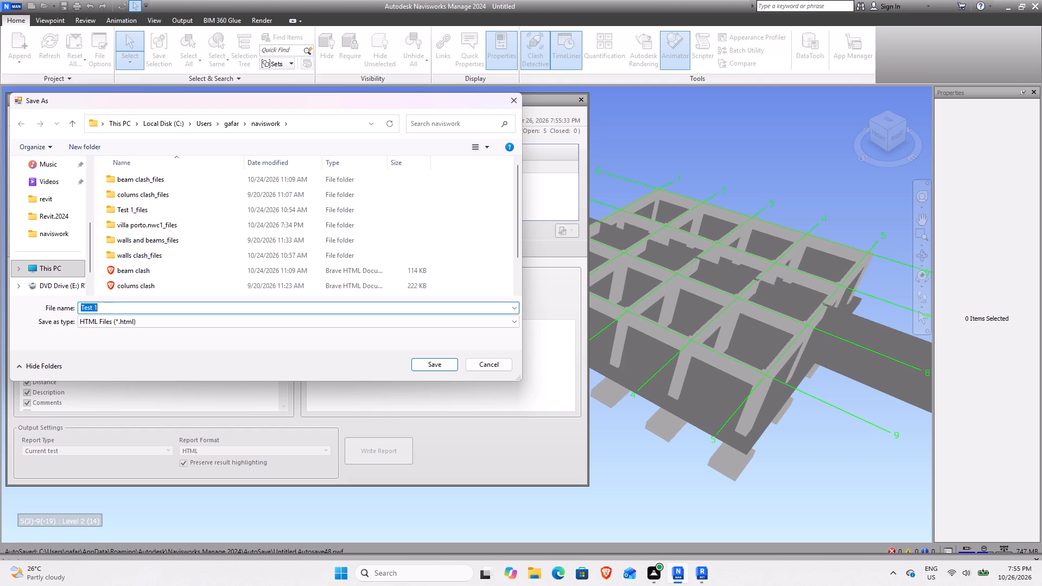
type("SAMPL")
key("e")
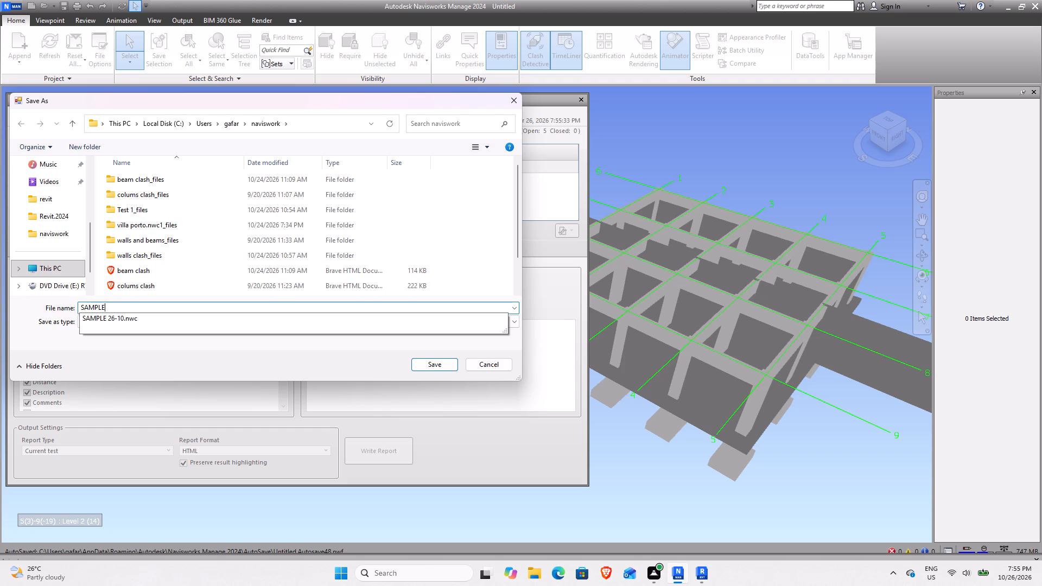
left_click(150, 321)
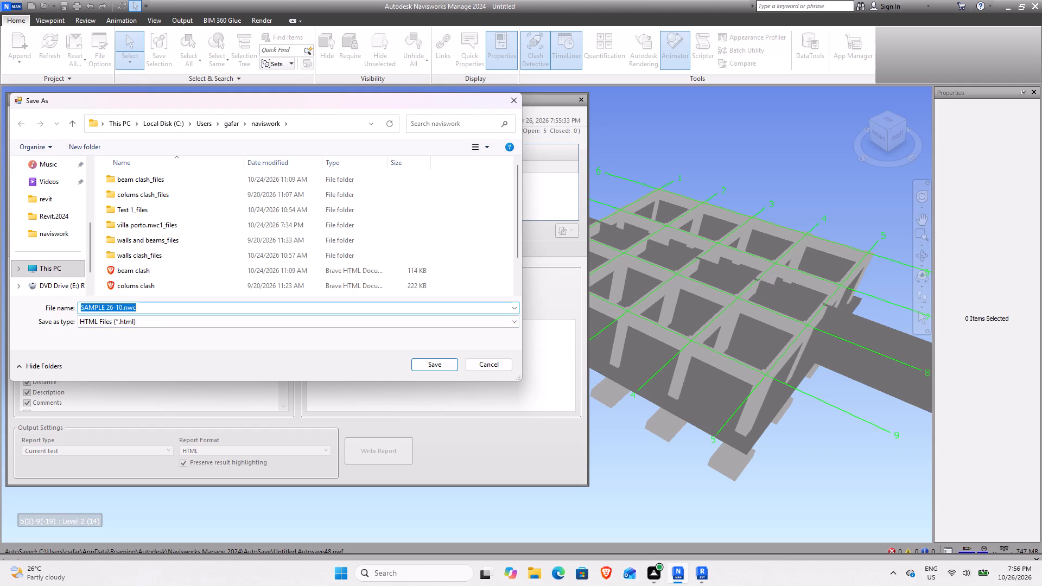
left_click(443, 363)
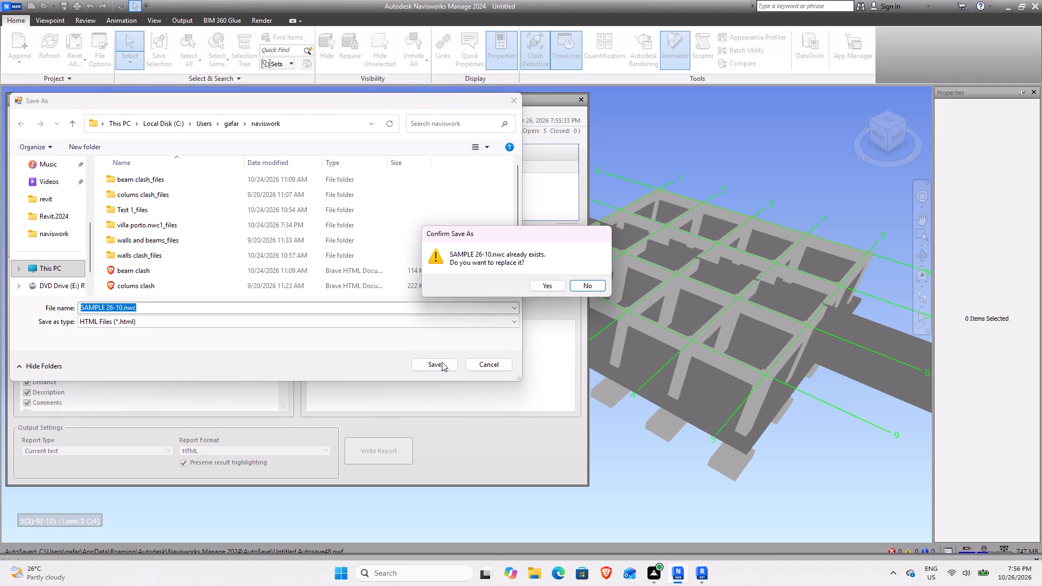
left_click(593, 289)
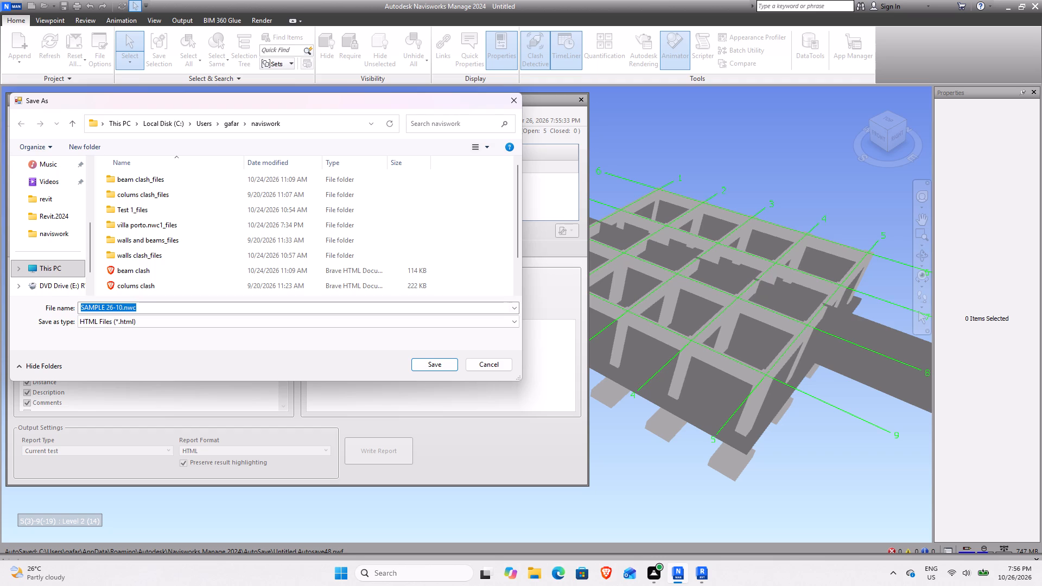
left_click(125, 307)
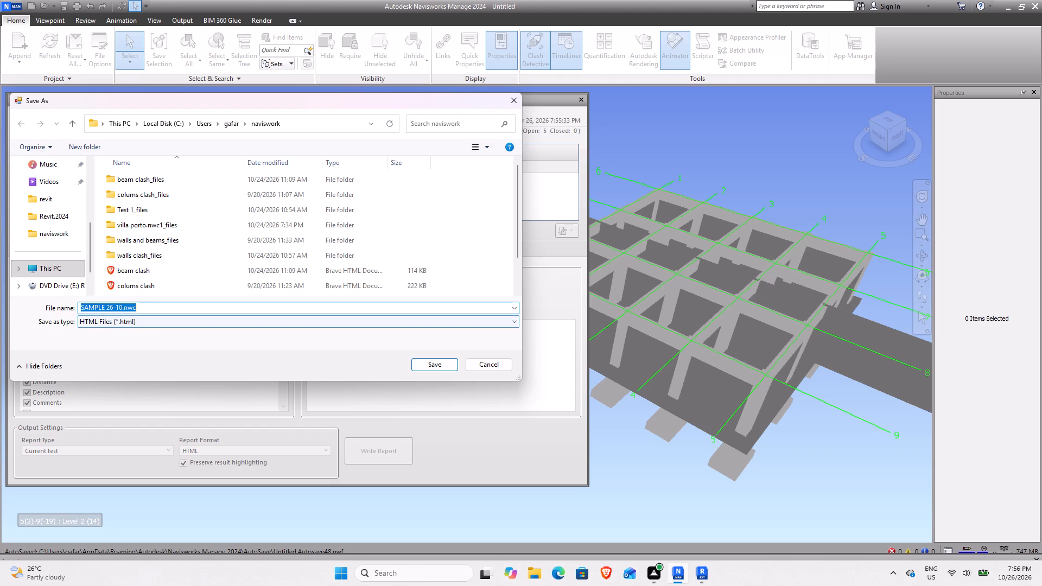
left_click(152, 308)
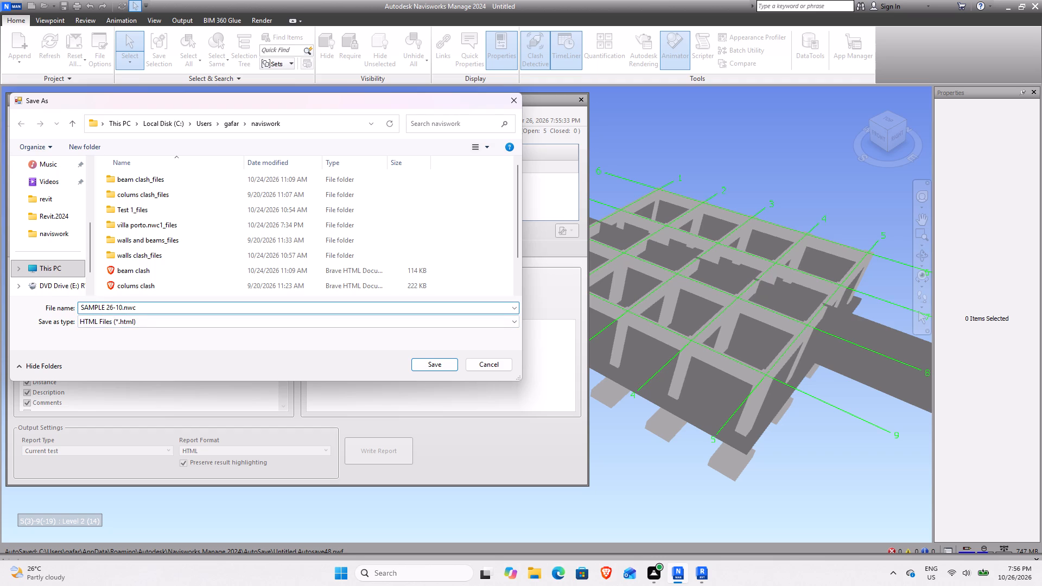
key("space")
type("1")
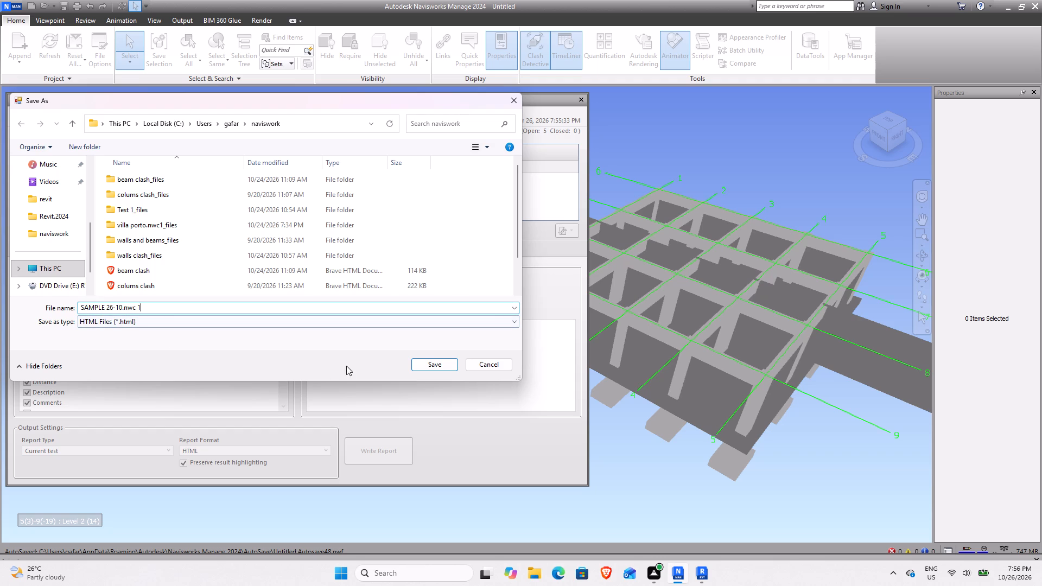
left_click(450, 366)
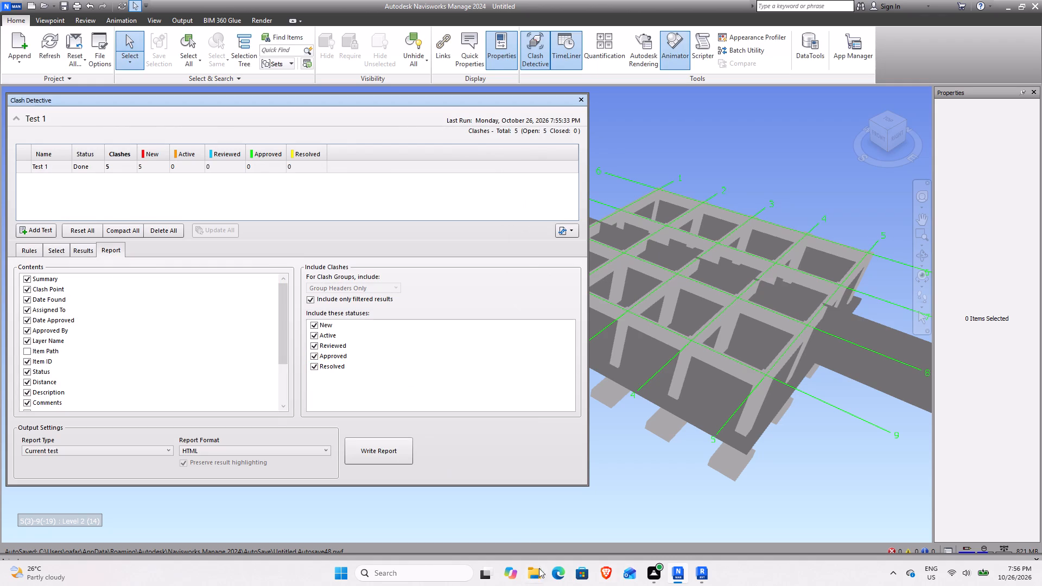
Open the saved SAMPLE 26-10.nwc 1 report from File Explorer, review its clash entries in the browser, and return to Navisworks.
left_click(539, 574)
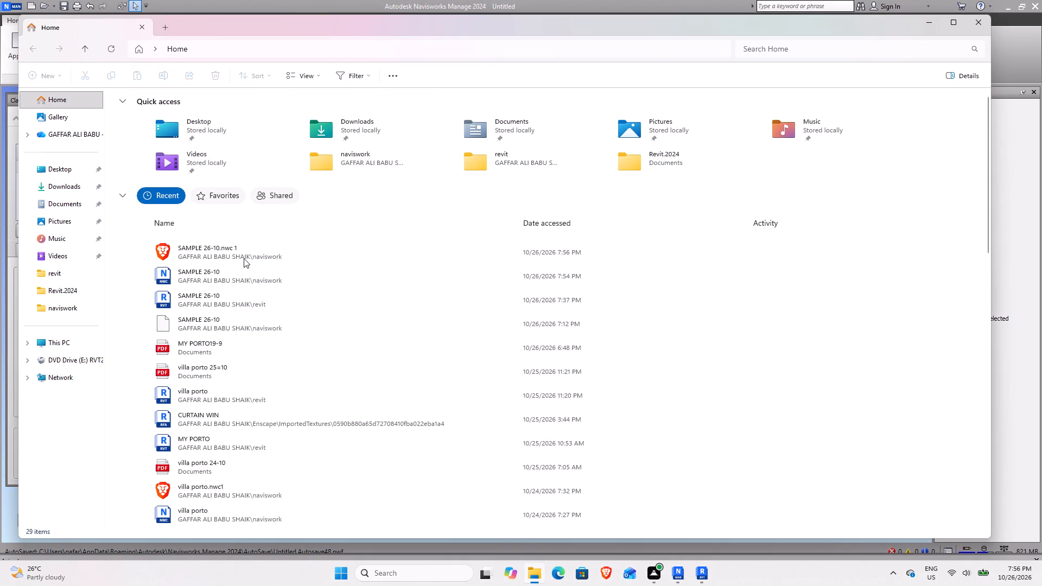
double_click(244, 258)
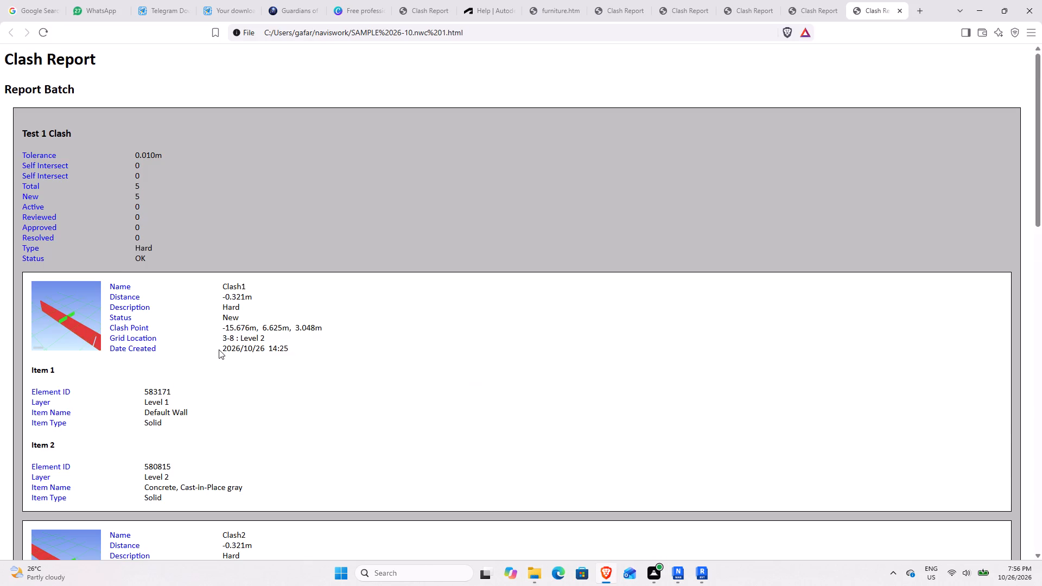
scroll(219, 349, "down", 9)
scroll(219, 349, "up", 8)
left_click(983, 11)
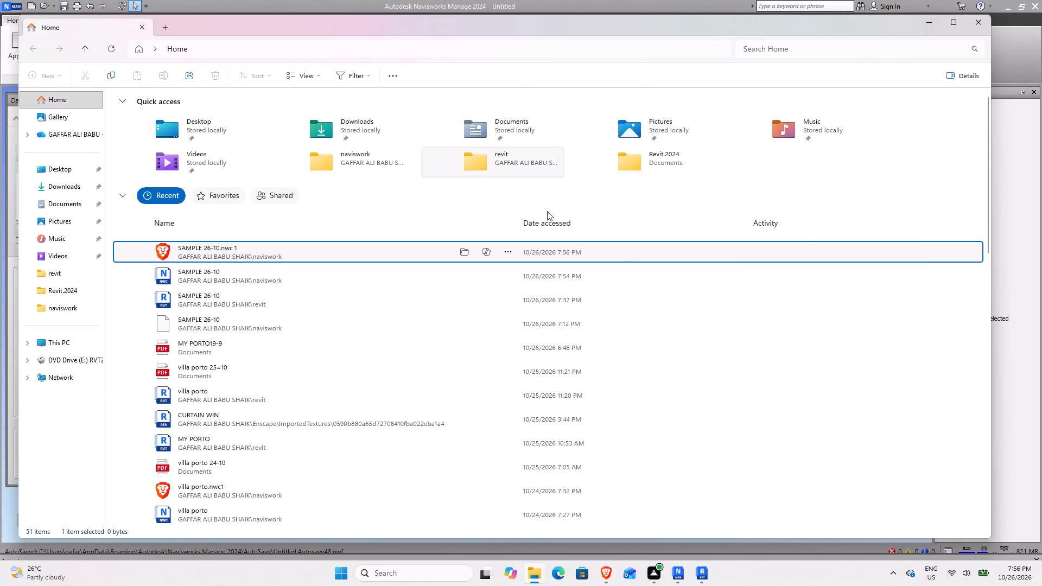
left_click(923, 29)
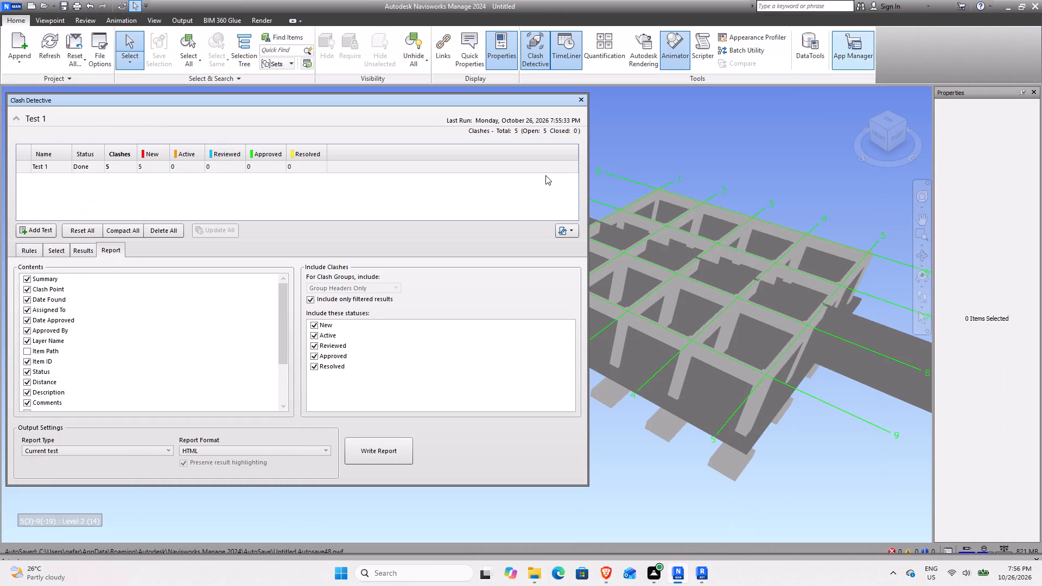
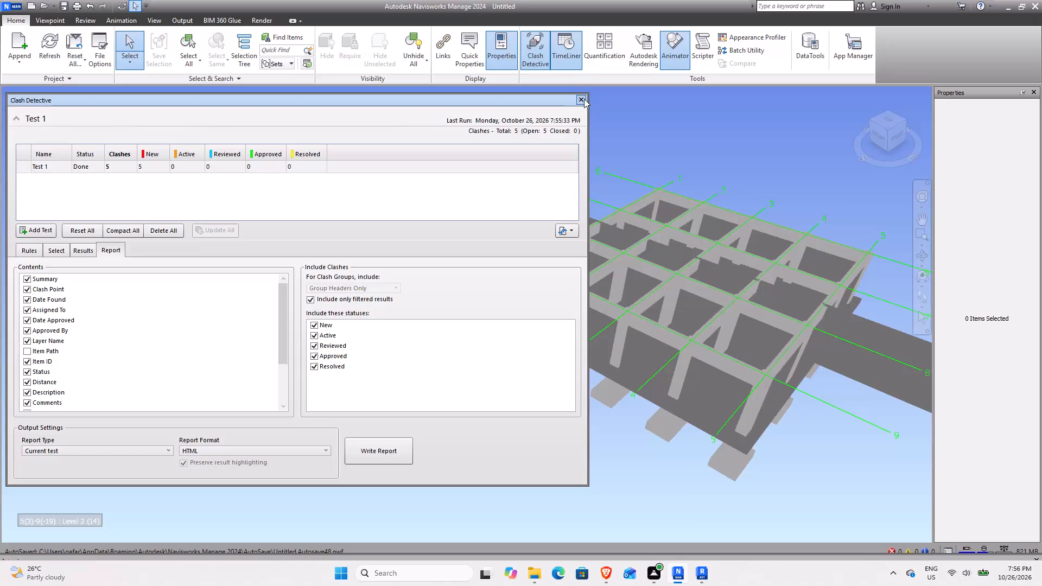
Close the Clash Detective window and examine the long wall extending beyond the gridded structure in the full model.
left_click(583, 99)
scroll(504, 368, "down", 5)
middle_click_drag(627, 372, 402, 368)
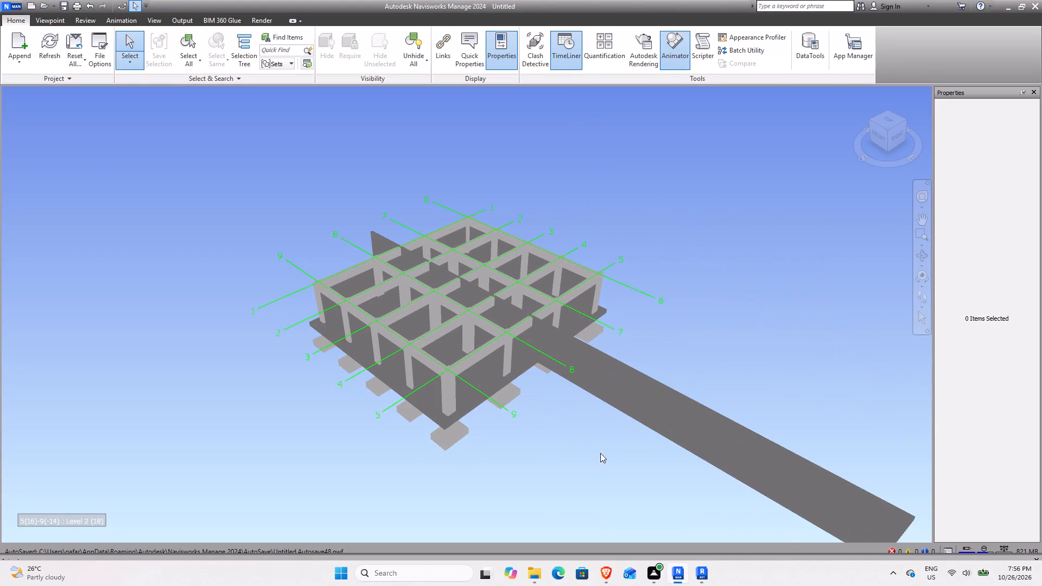
scroll(630, 457, "up", 4)
scroll(447, 382, "up", 8)
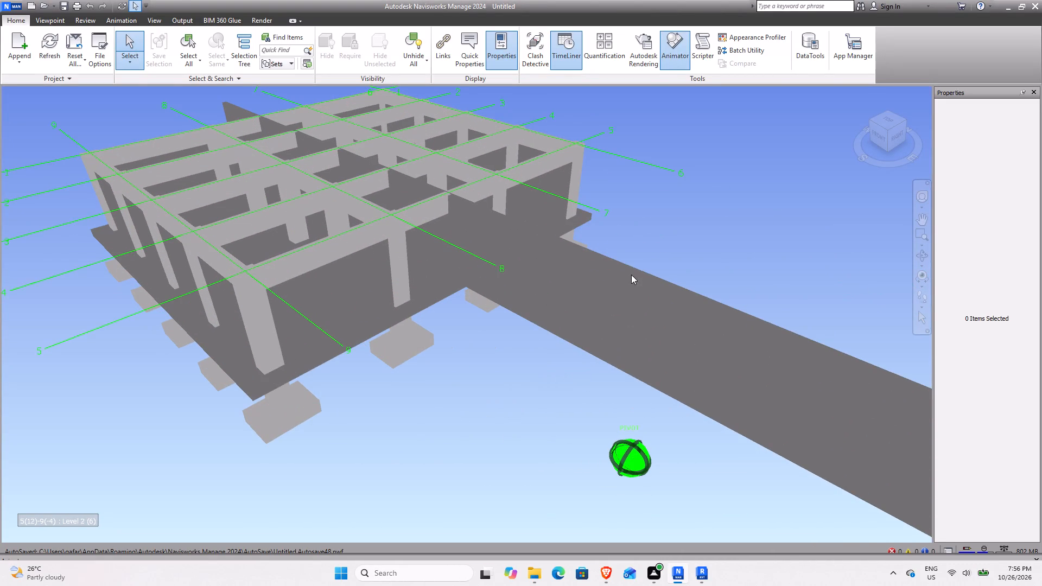
left_click(631, 275)
left_click(681, 254)
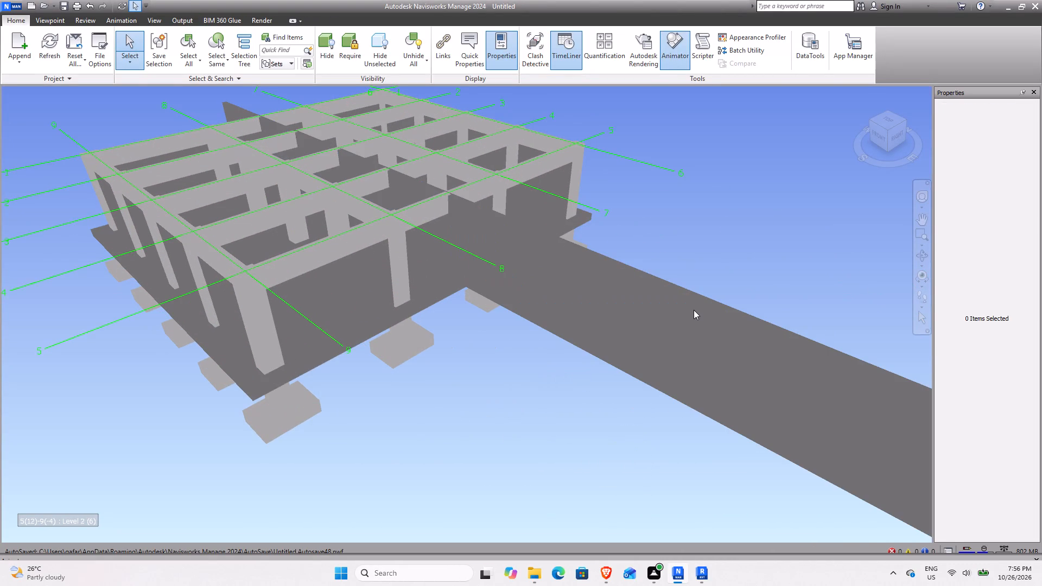
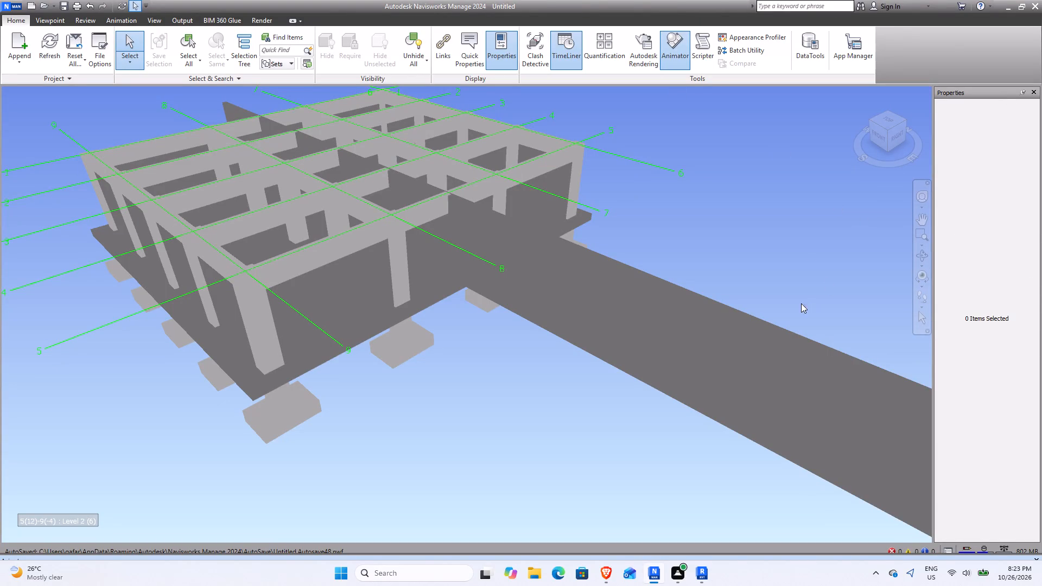
Examine the full gridded structure and the long wall extending beyond it.
scroll(614, 250, "up", 5)
scroll(523, 233, "down", 10)
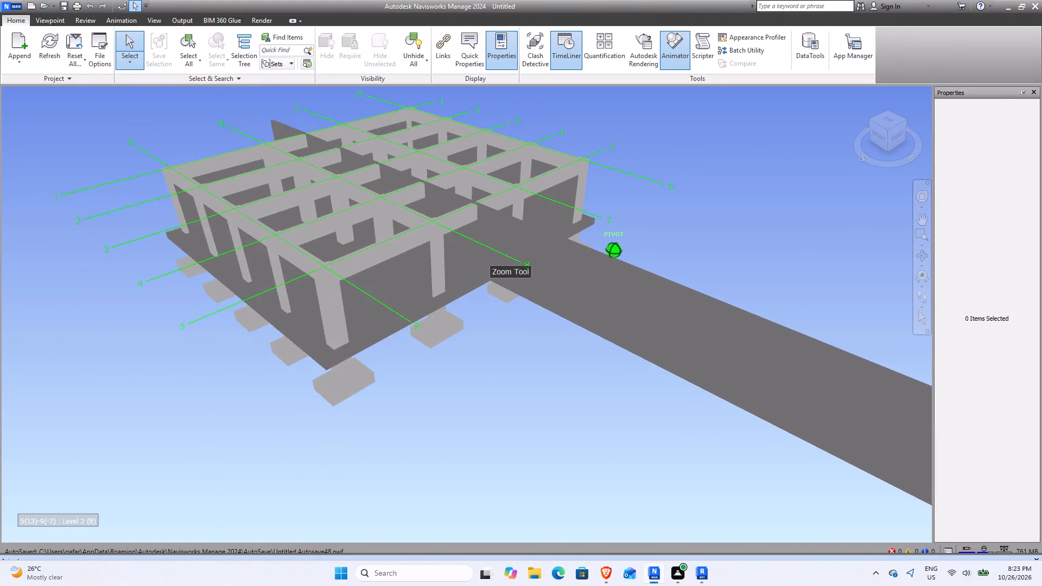
scroll(510, 239, "down", 3)
left_click(757, 192)
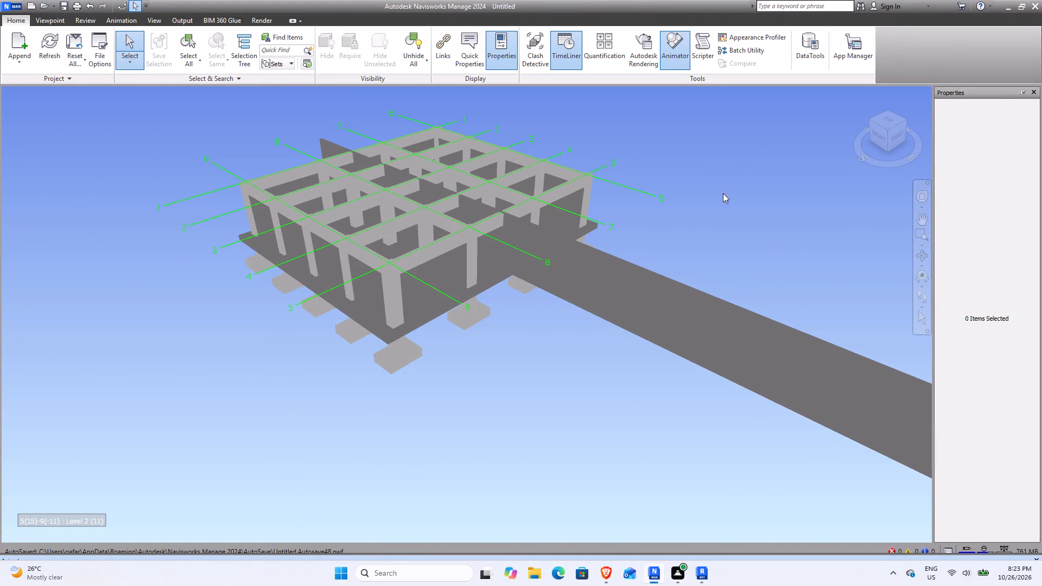
scroll(434, 246, "up", 4)
scroll(407, 198, "down", 10)
middle_click_drag(531, 278, 647, 298)
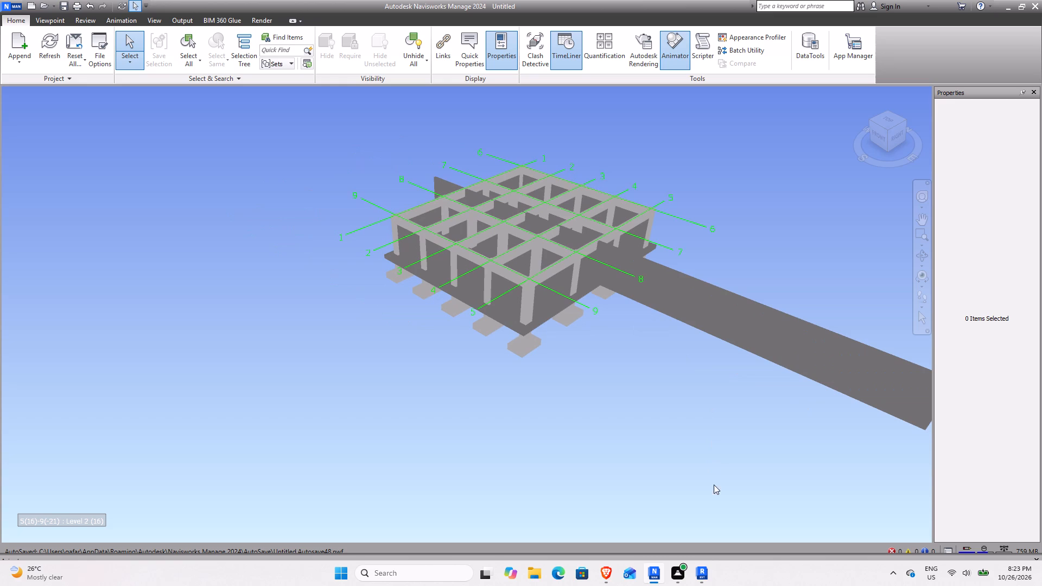
Switch to Revit and inspect the long Generic - 8" wall crossing the structure in the 3D view.
left_click(700, 575)
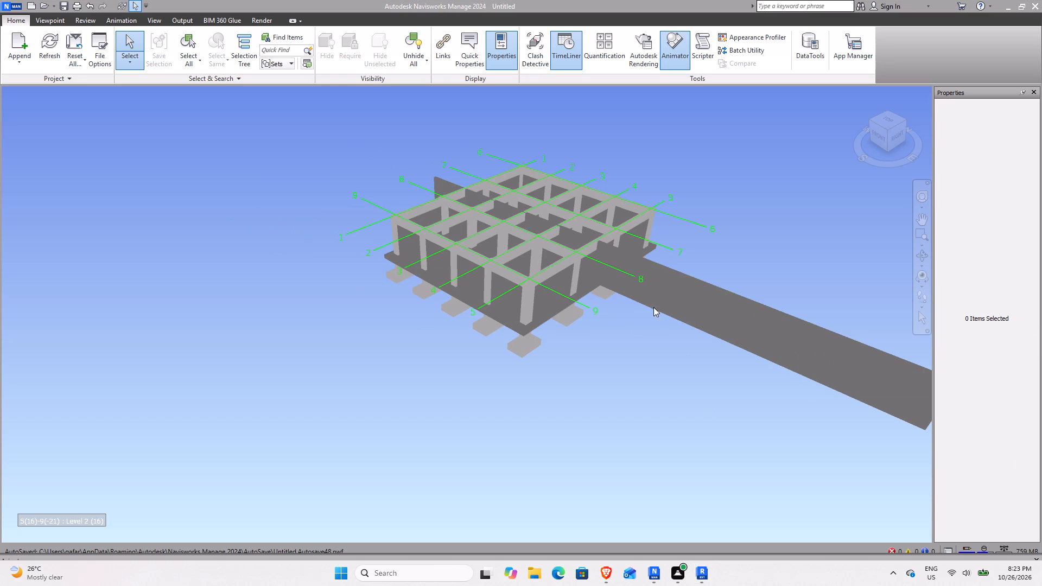
left_click(698, 569)
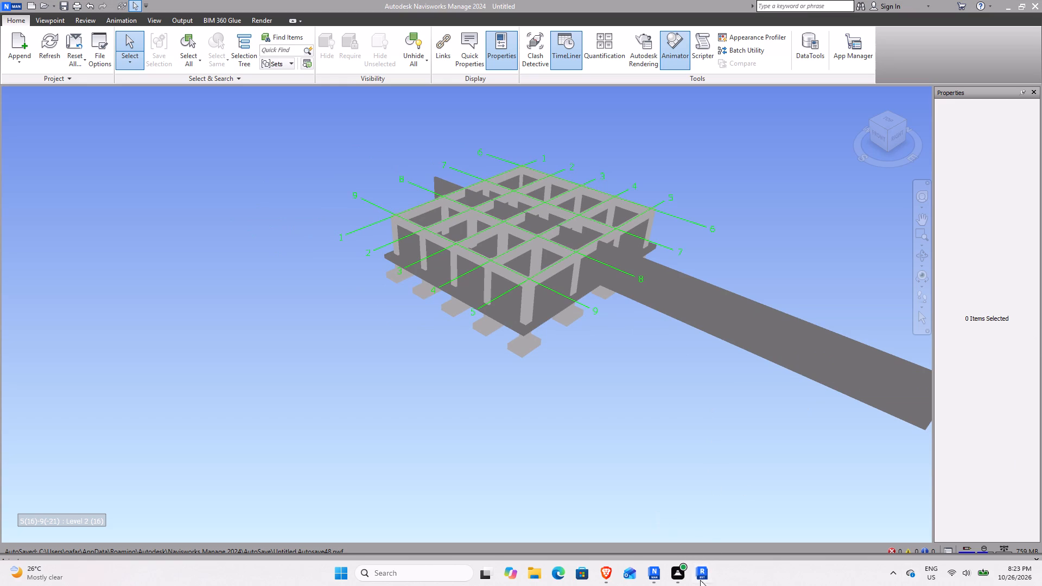
left_click_drag(694, 566, 702, 574)
double_click(702, 575)
scroll(651, 292, "up", 2)
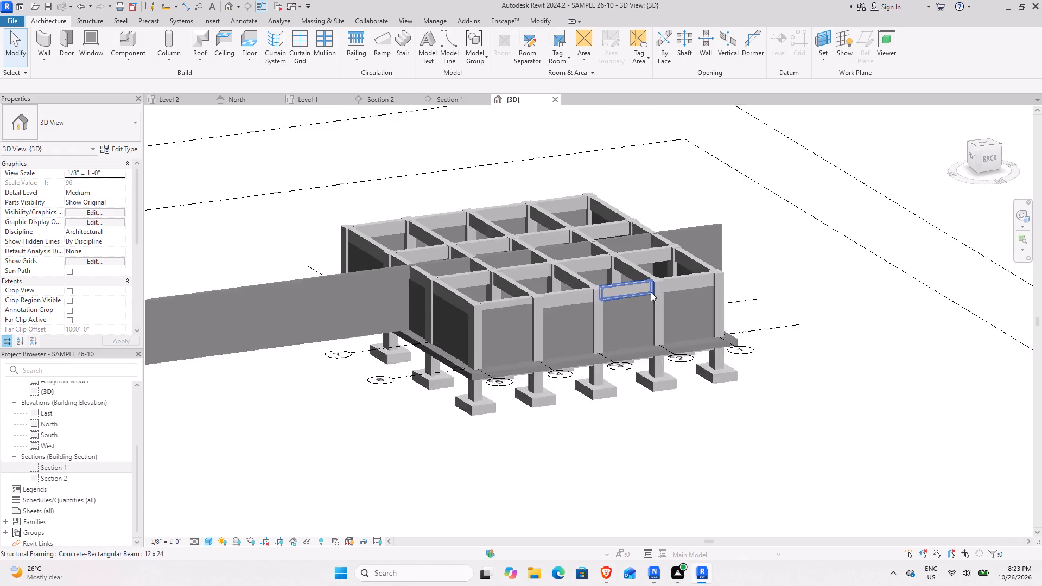
scroll(651, 292, "up", 3)
scroll(646, 304, "down", 5)
left_click(401, 283)
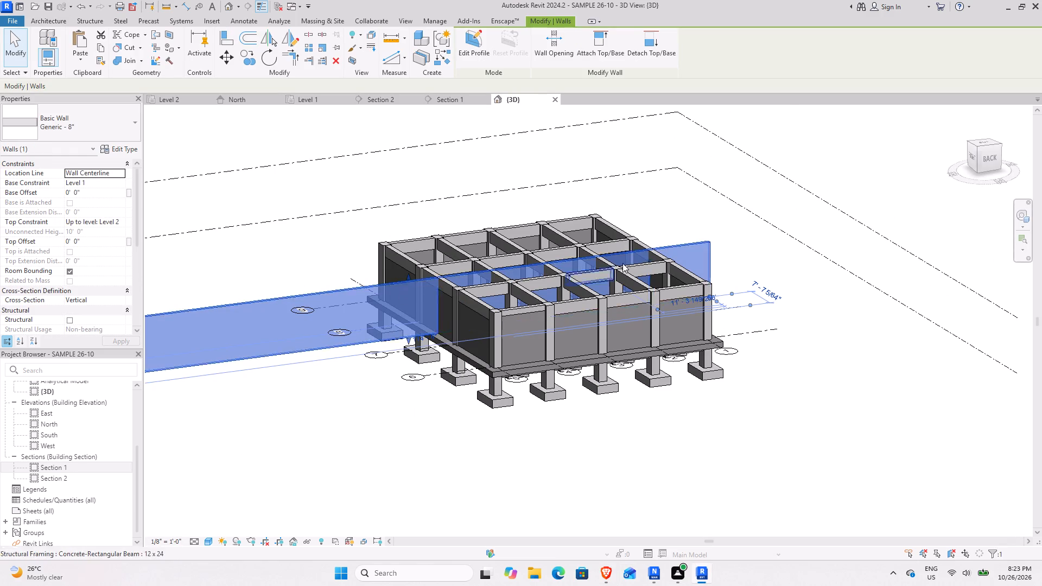
left_click(664, 222)
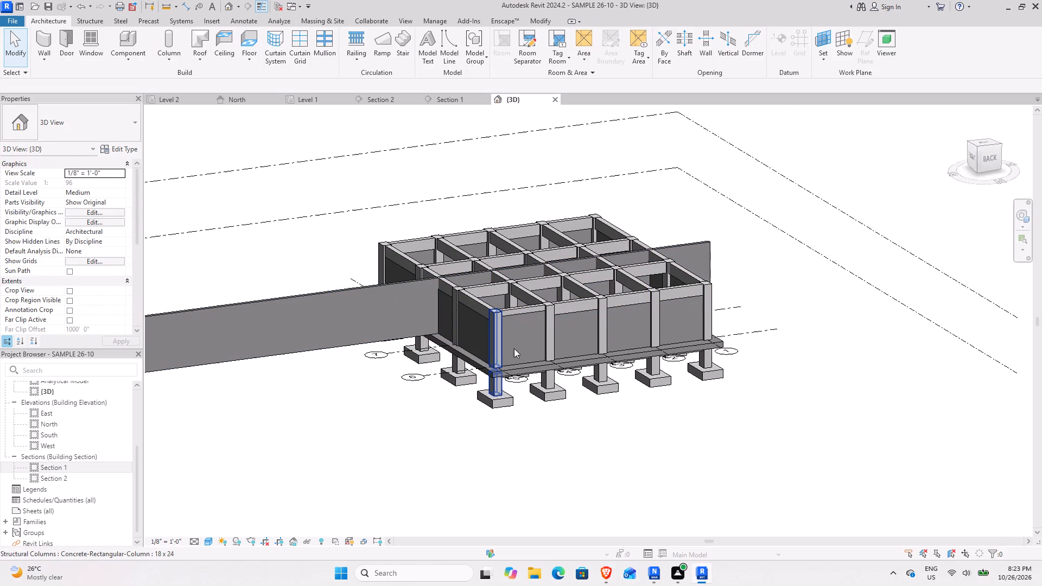
Look for the long wall in the Level 1, Section 2 and Level 2 views, using its 3D selection to locate it on Level 1.
left_click(303, 96)
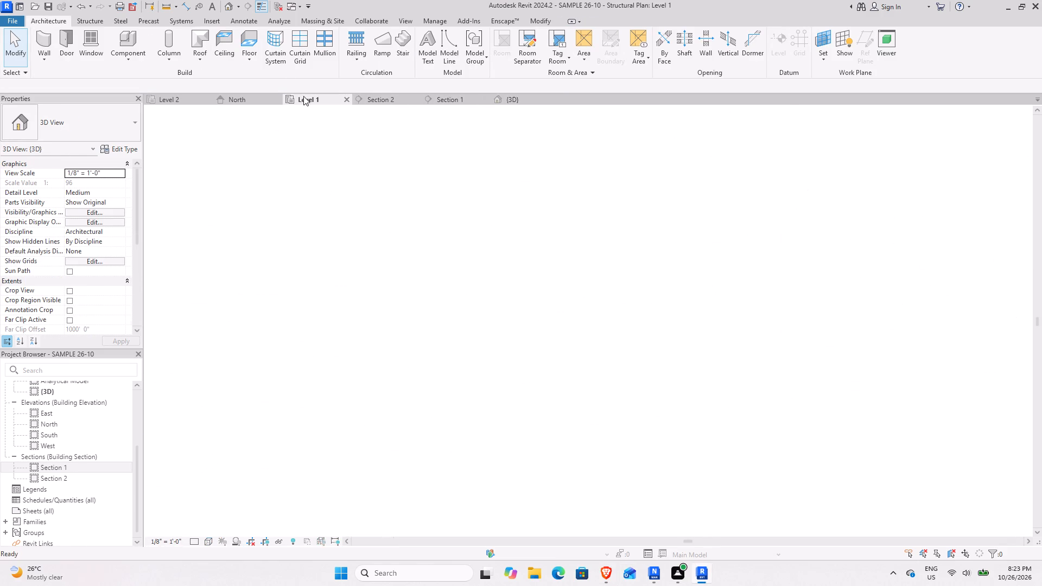
scroll(341, 216, "up", 3)
scroll(340, 221, "down", 11)
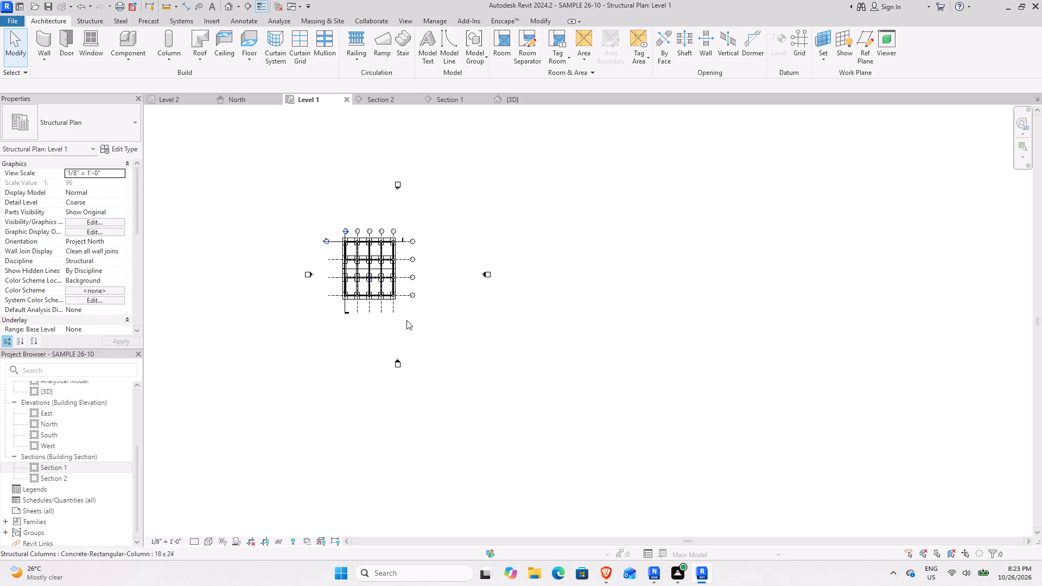
middle_click_drag(372, 320, 453, 351)
scroll(444, 319, "up", 5)
scroll(486, 307, "up", 6)
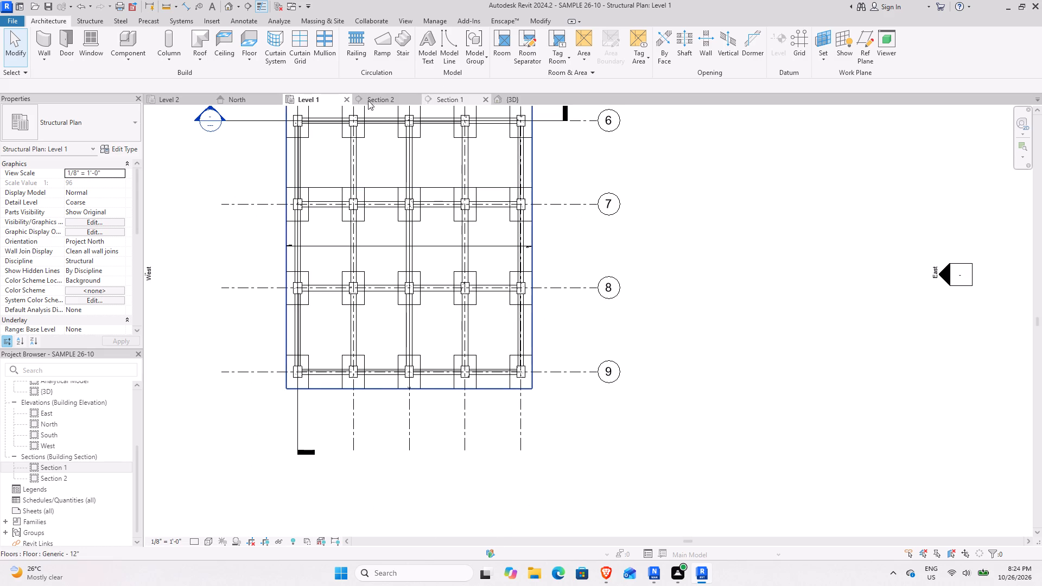
left_click(405, 98)
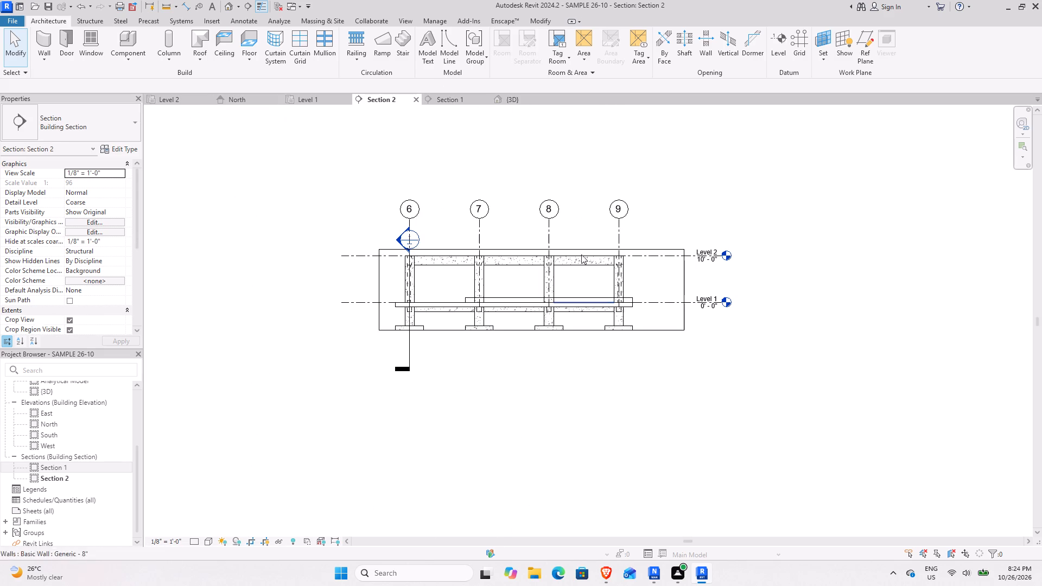
left_click(166, 100)
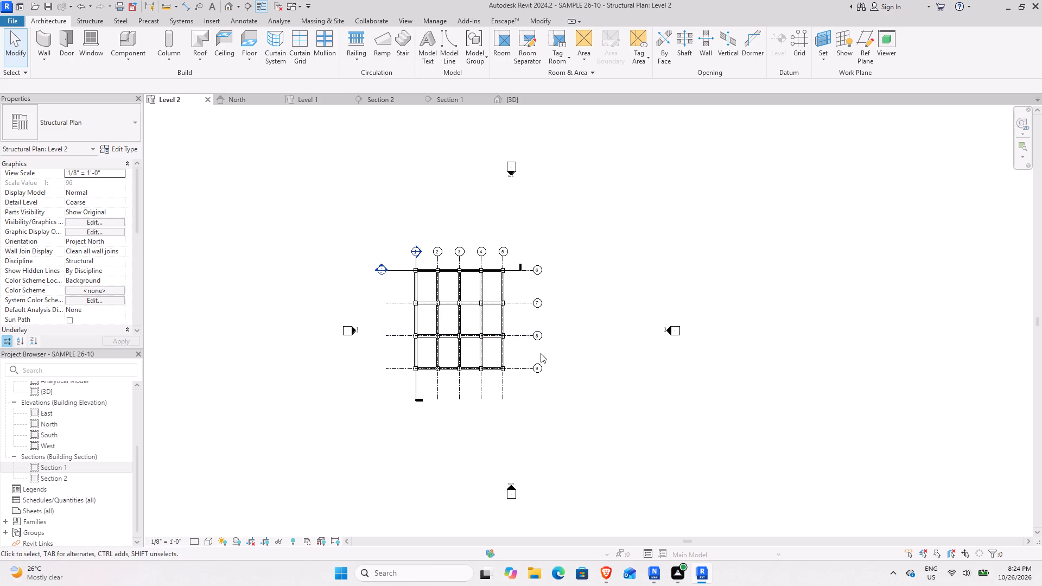
scroll(457, 339, "up", 5)
left_click(512, 100)
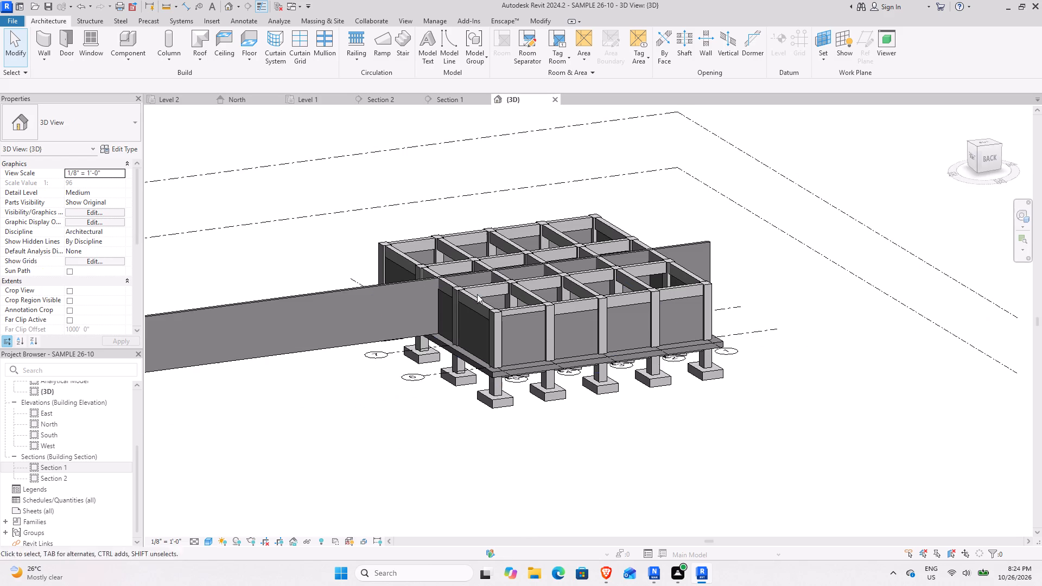
left_click(335, 292)
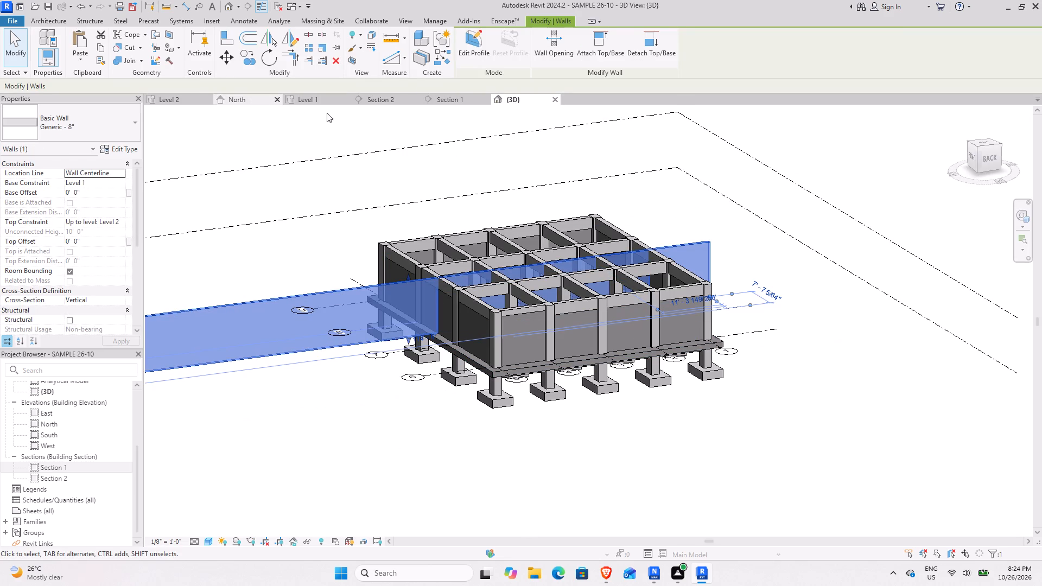
left_click(310, 104)
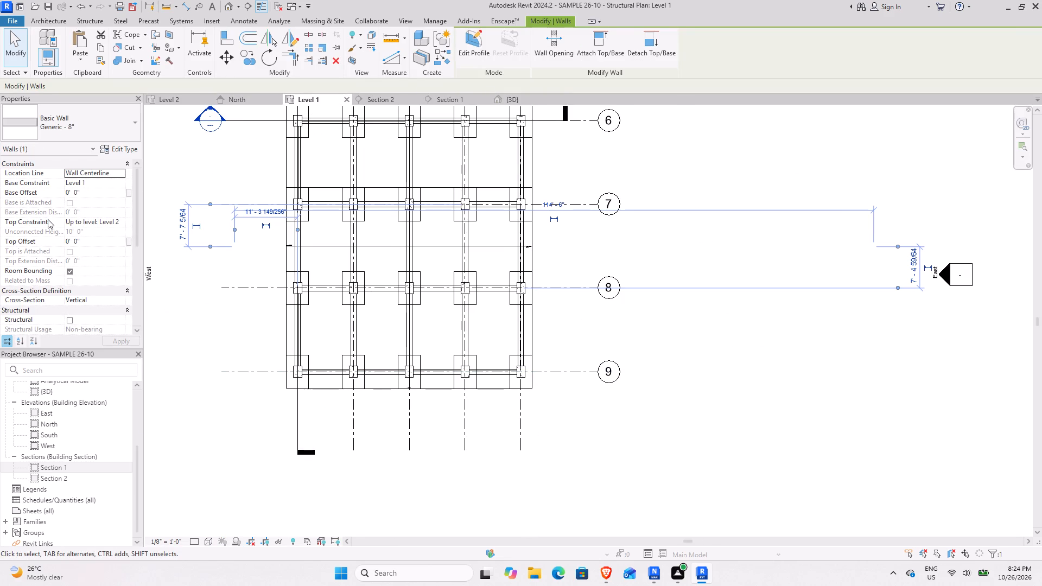
left_click(209, 322)
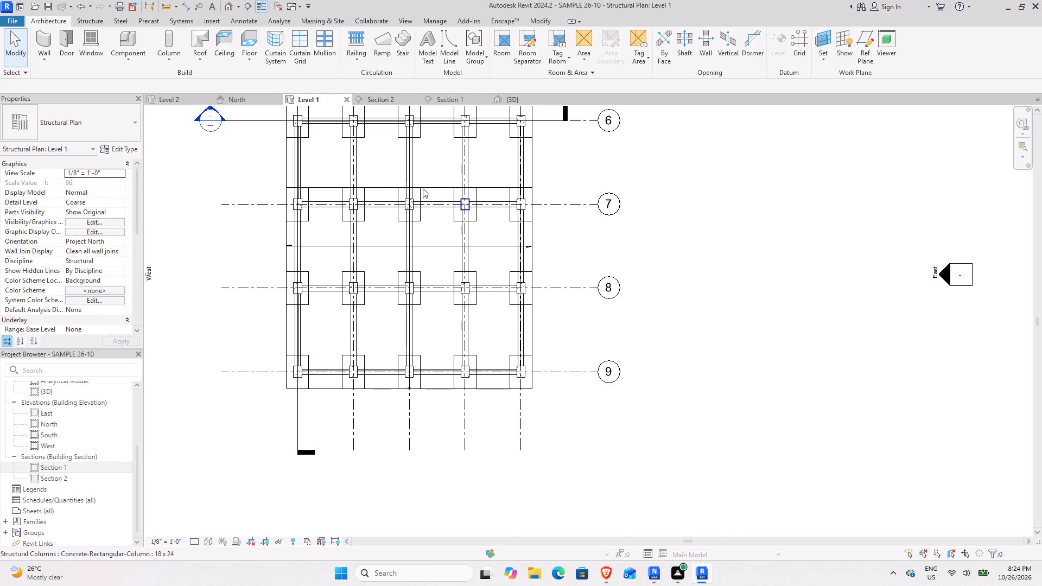
Copy the rectangular footing at grids 2 and 7 and paste it aligned to selected levels, without saving the project.
scroll(331, 177, "up", 5)
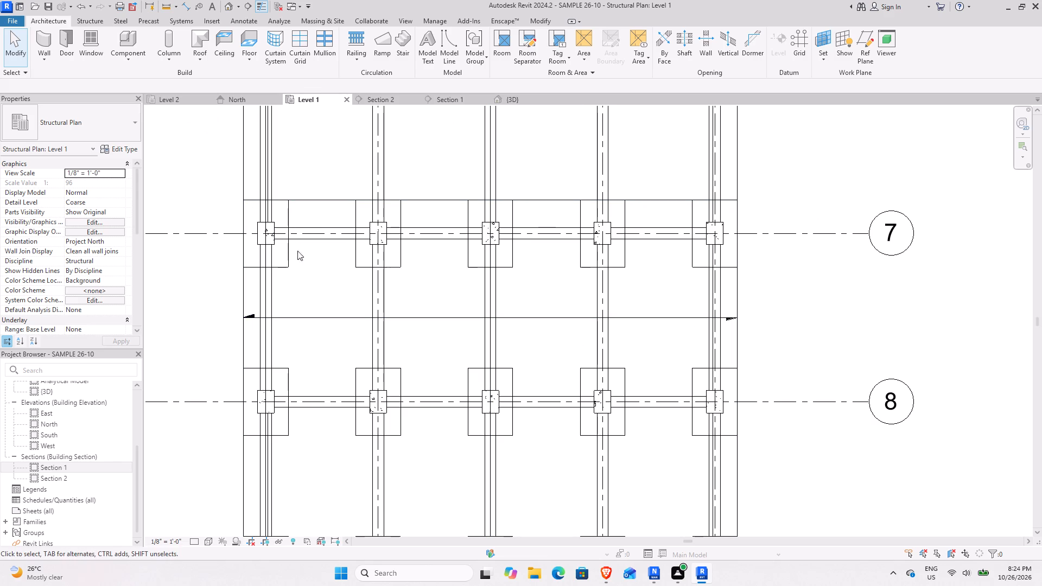
left_click(396, 263)
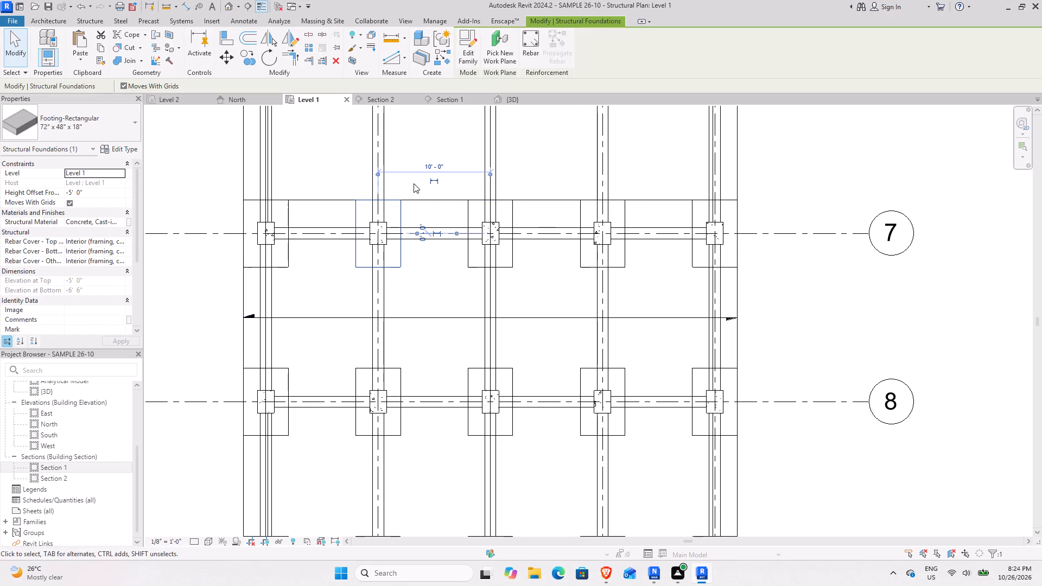
left_click(79, 59)
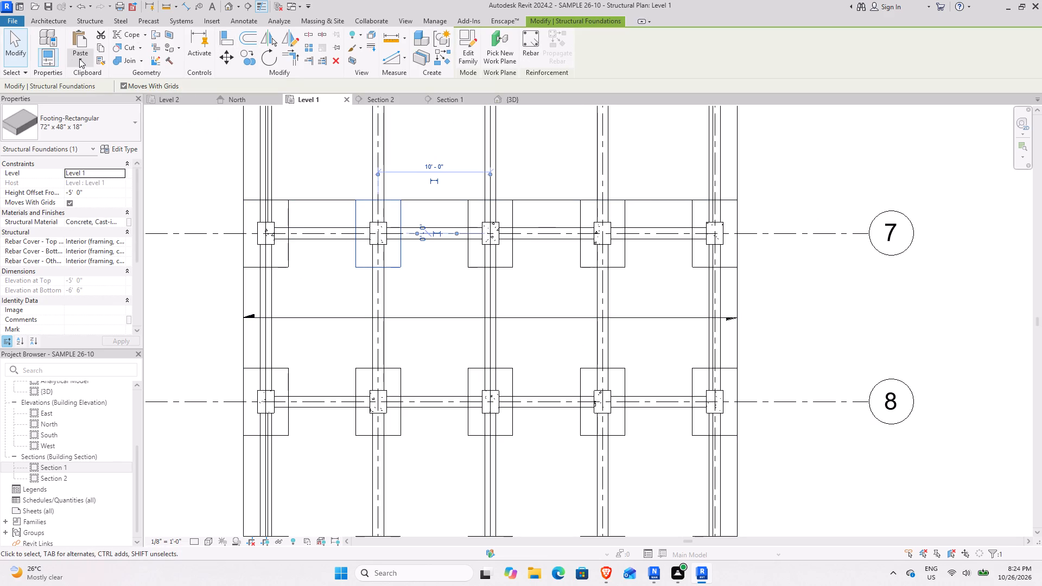
left_click(79, 59)
left_click(100, 48)
left_click(78, 62)
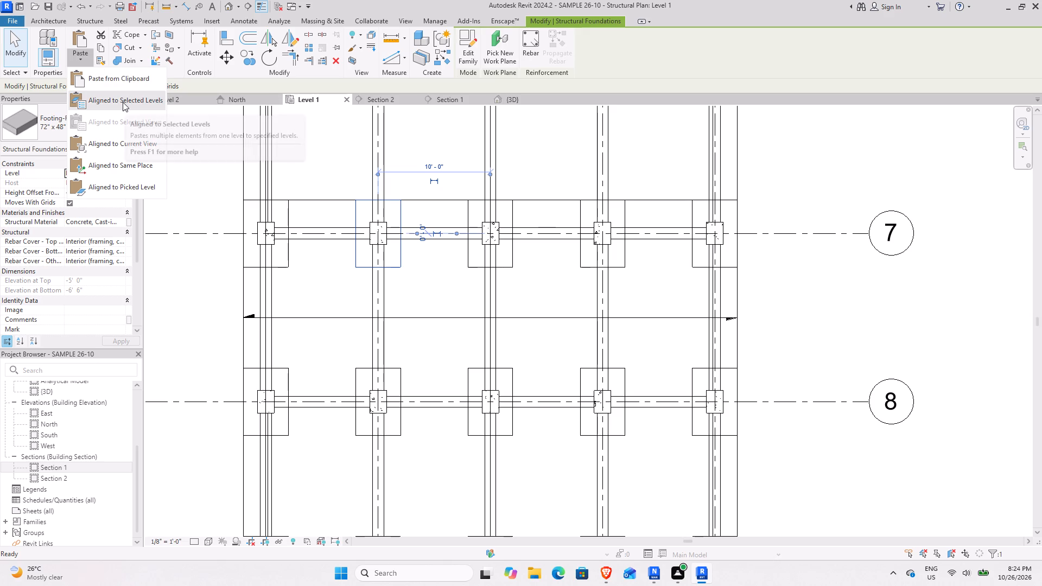
left_click(123, 102)
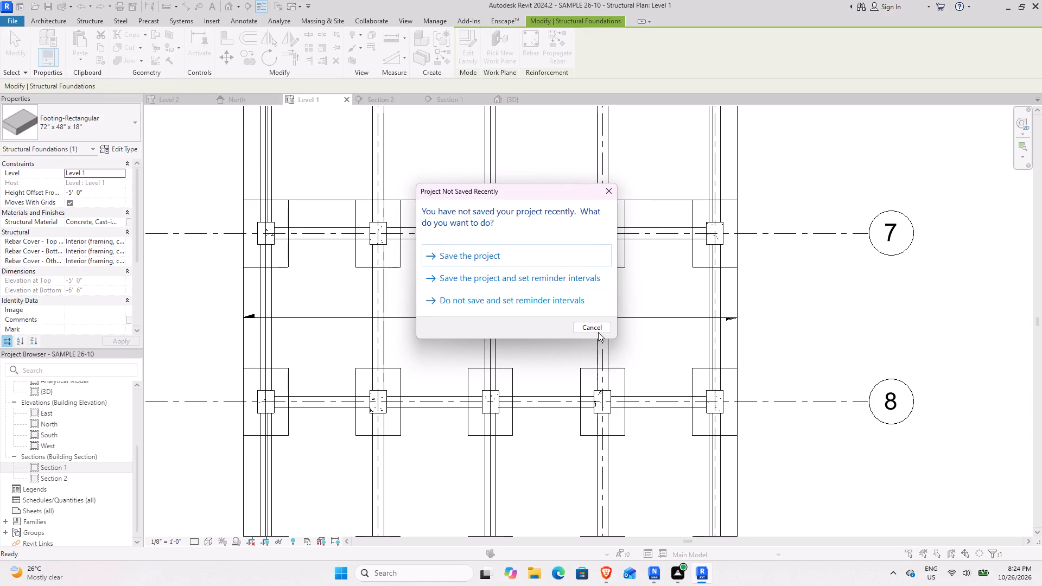
left_click(593, 330)
left_click(521, 368)
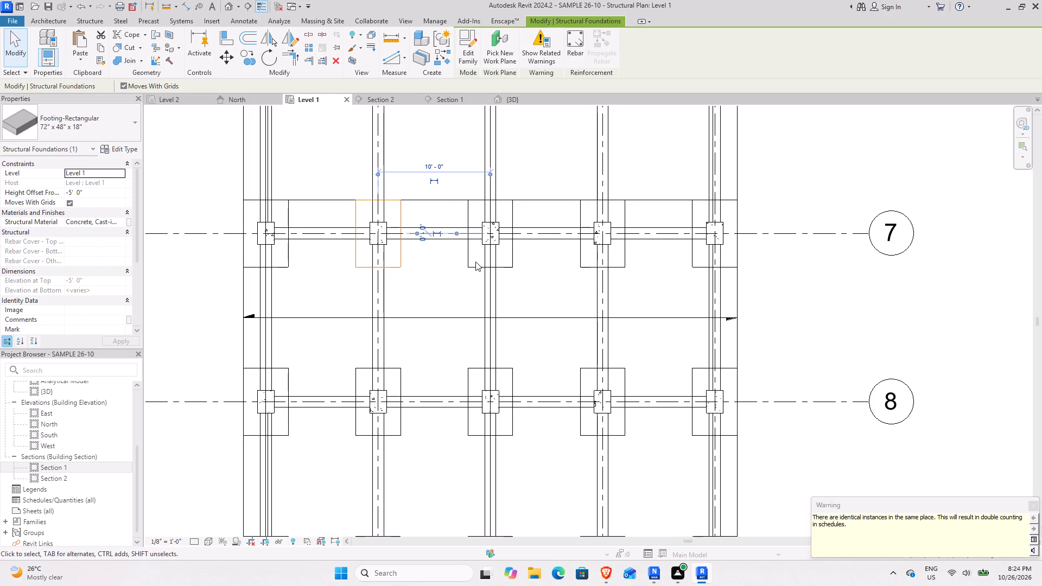
left_click(555, 157)
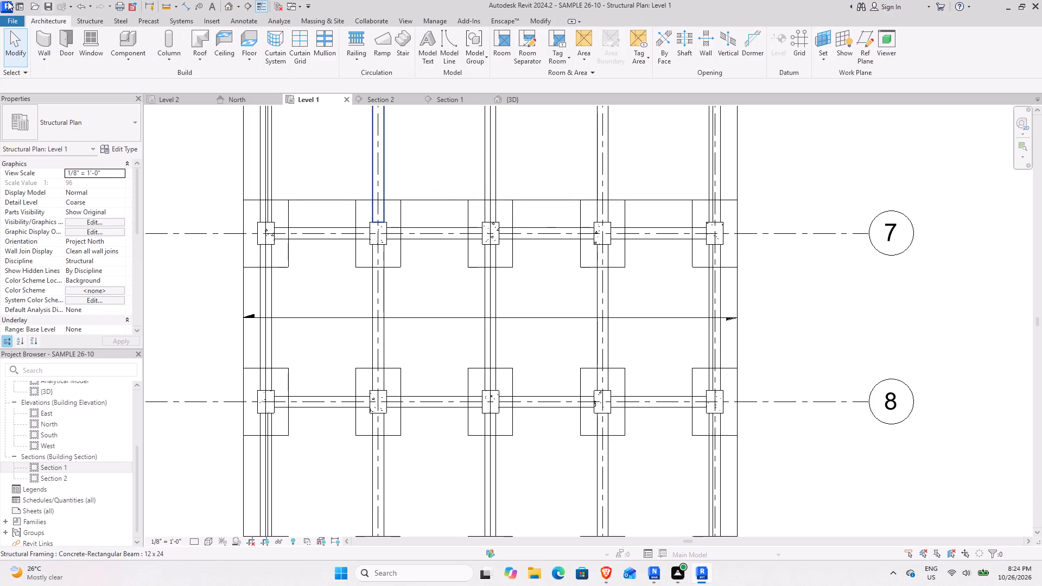
Export the model as the Navisworks file SAMPLE 26-10.nwc in the naviswork folder, replacing the existing file.
left_click(23, 24)
left_click(49, 178)
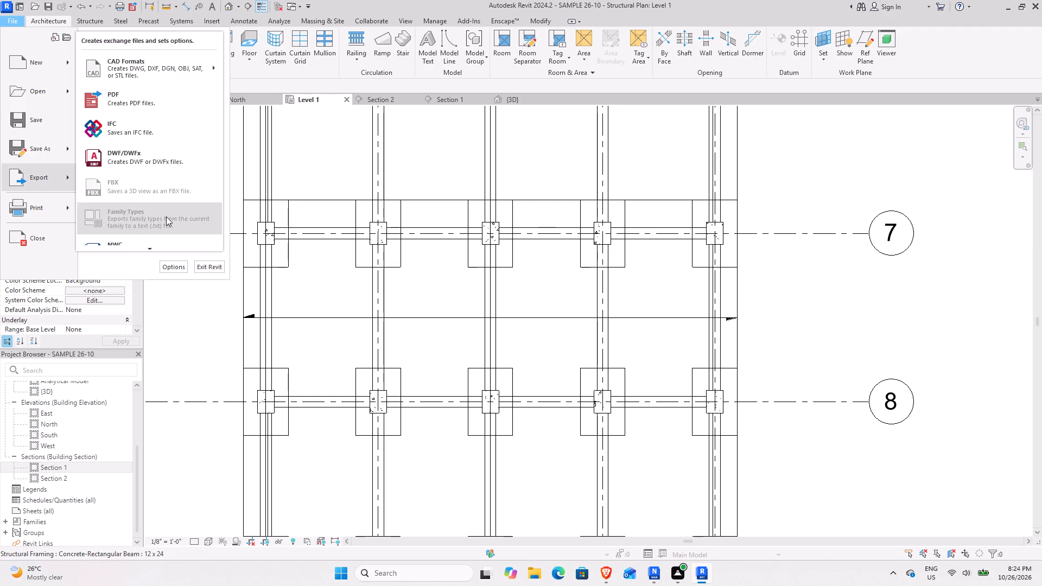
left_click(134, 230)
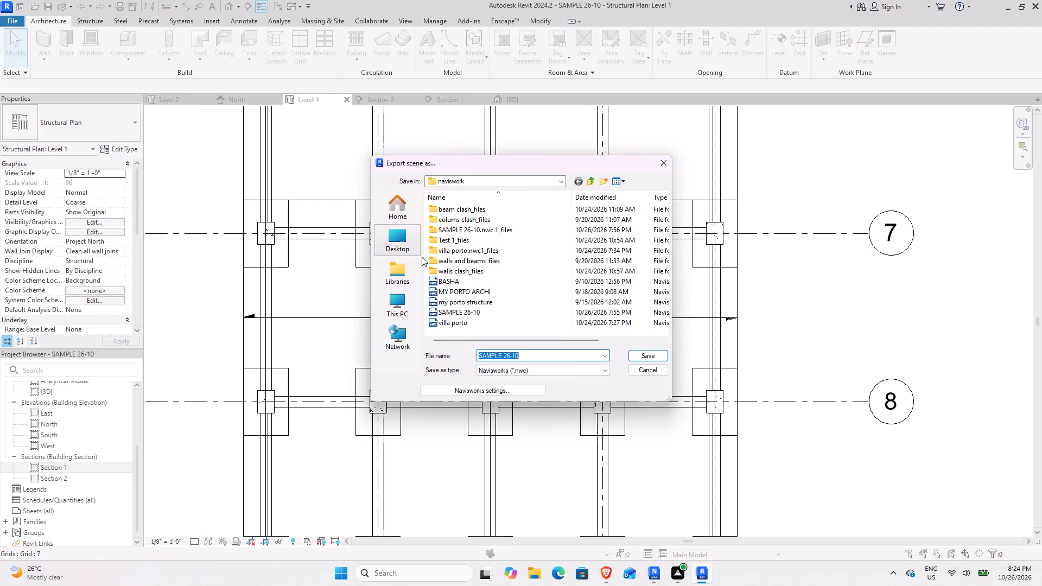
left_click(645, 357)
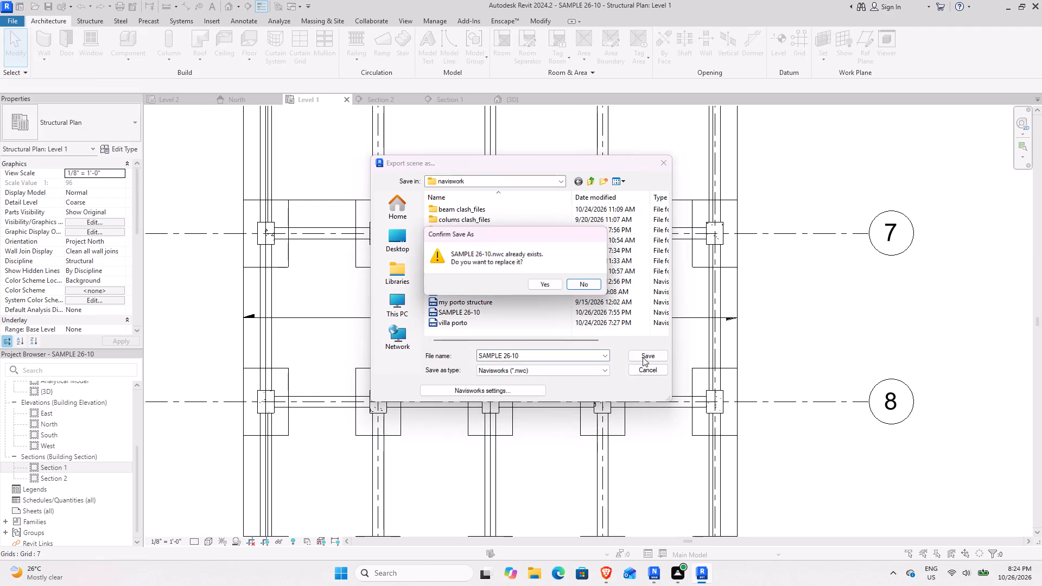
left_click(562, 290)
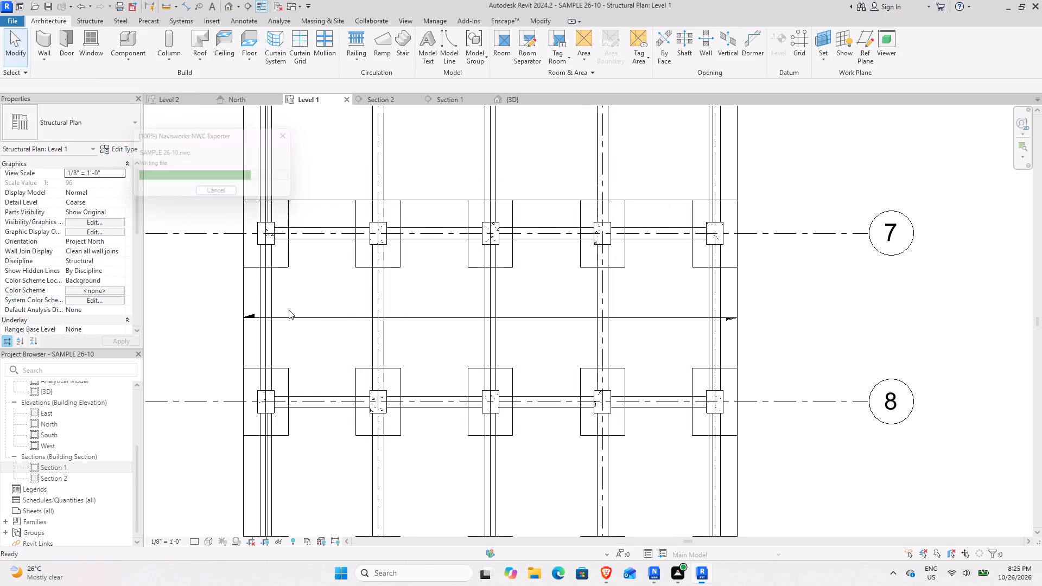
Switch to Navisworks, reopen Clash Detective and run Test 1 again.
left_click(655, 574)
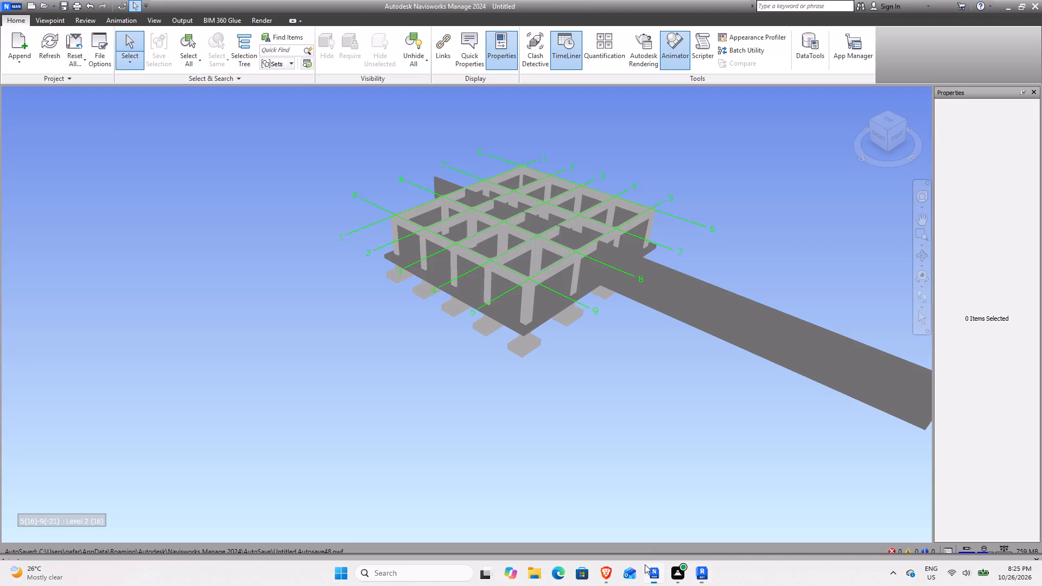
scroll(556, 260, "up", 4)
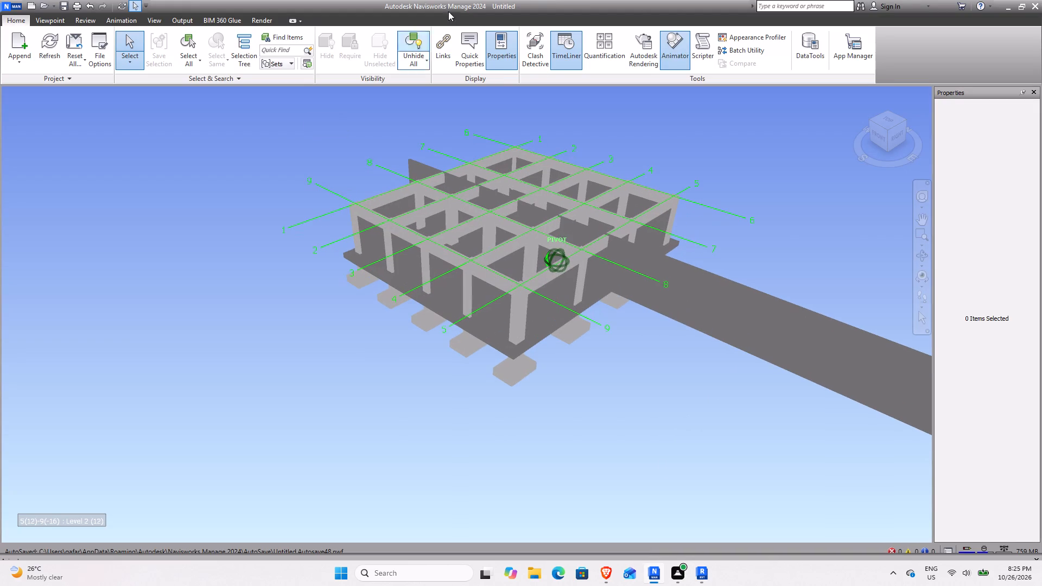
left_click(525, 56)
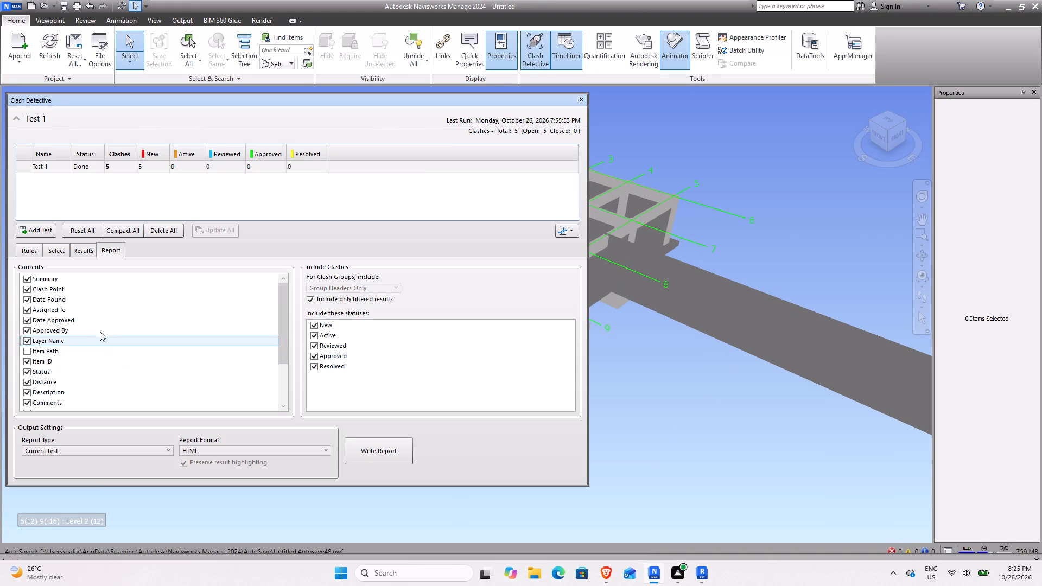
left_click(52, 254)
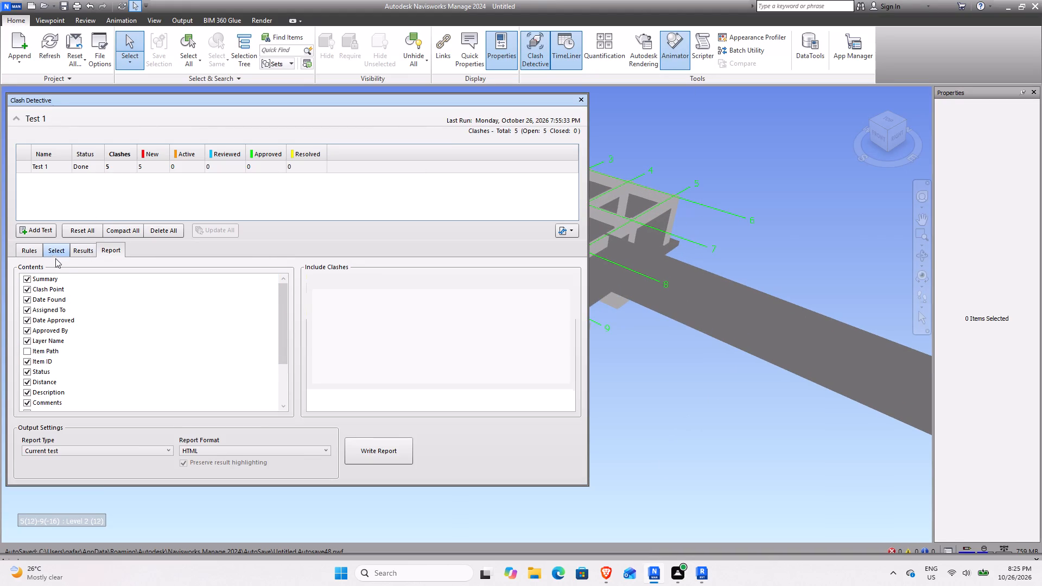
left_click(327, 448)
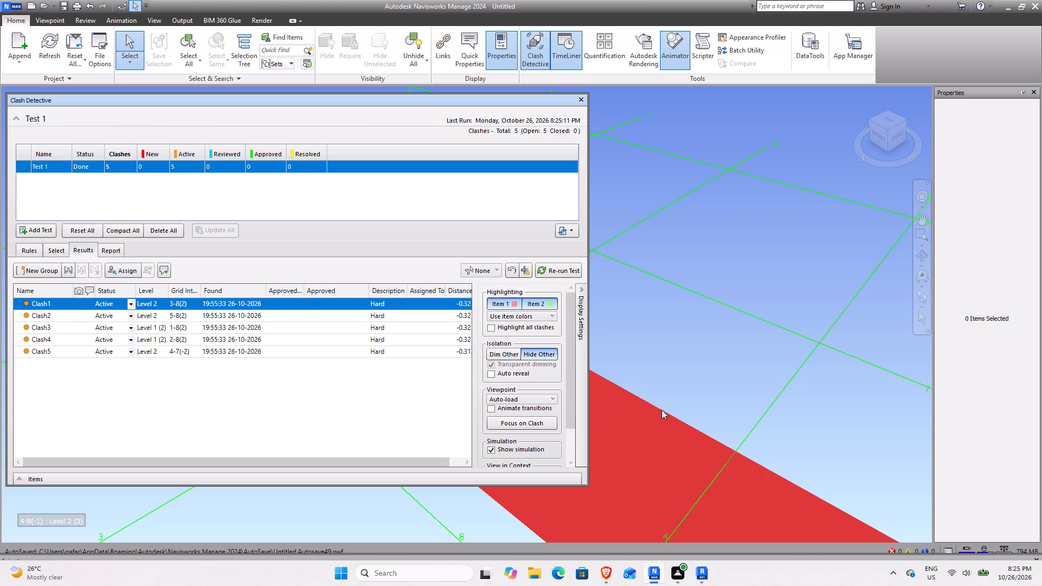
Examine Clash1 and Clash5 in the model view to see where the wall meets the beams.
scroll(715, 342, "down", 20)
middle_click_drag(651, 347, 716, 332)
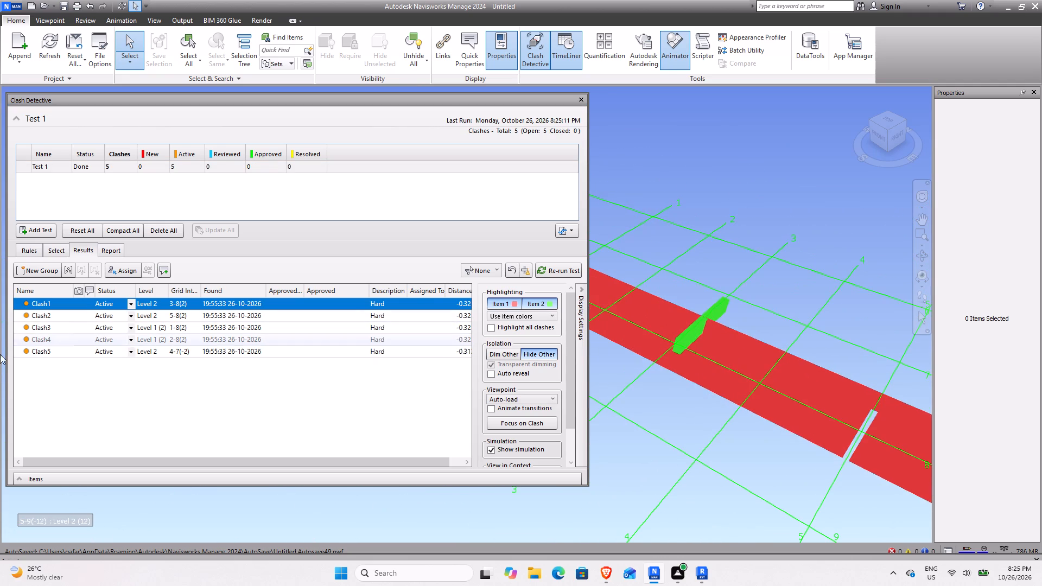
left_click(58, 351)
scroll(877, 386, "down", 15)
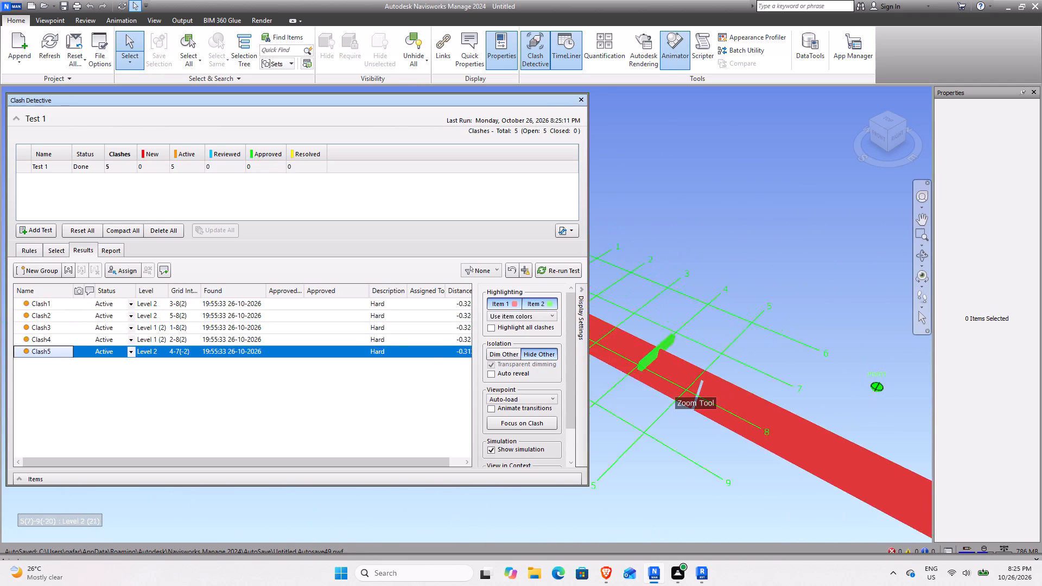
middle_click_drag(626, 380, 682, 373)
scroll(774, 362, "up", 14)
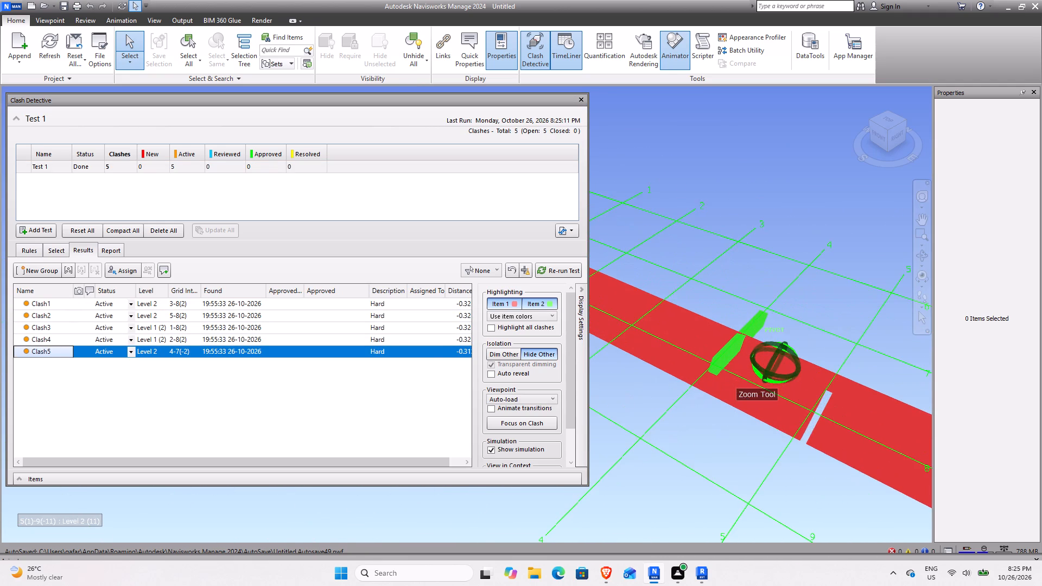
scroll(741, 353, "up", 10)
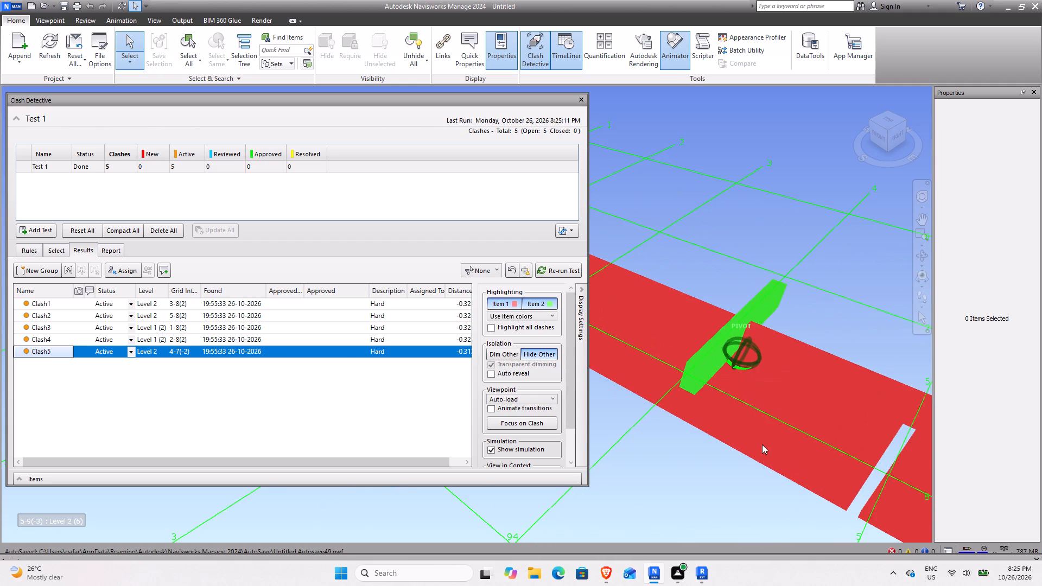
scroll(762, 444, "down", 5)
middle_click_drag(758, 381, 739, 403)
Switch to Revit's 3D view and inspect the long wall and the Level 2 girders it meets.
left_click(703, 565)
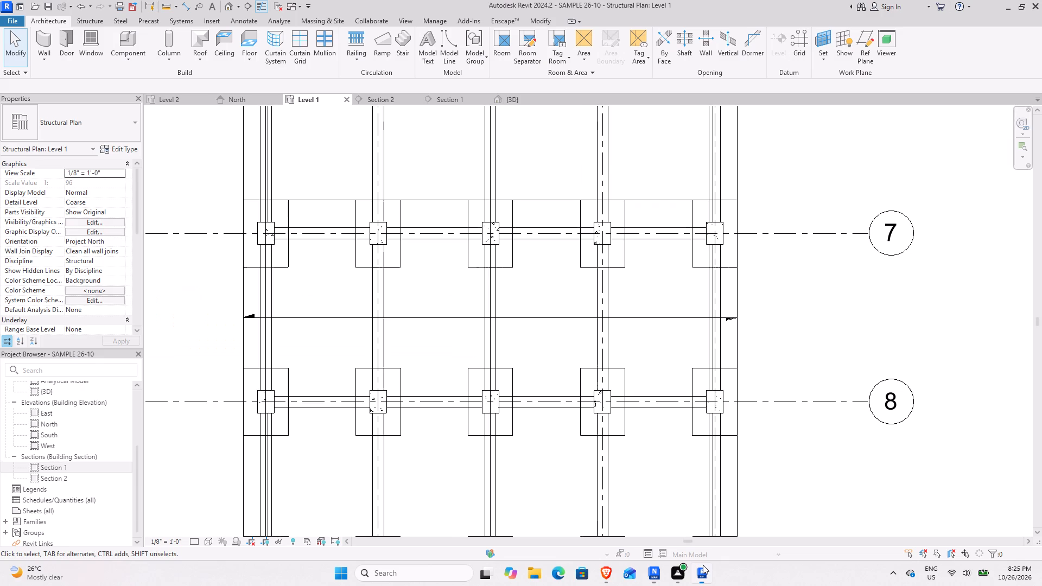
left_click(518, 97)
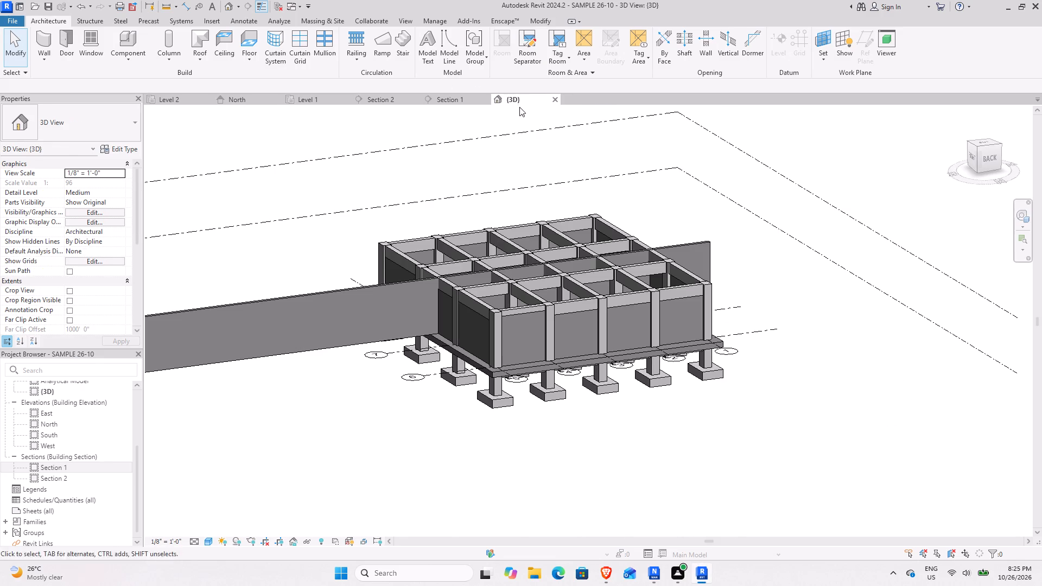
left_click(323, 287)
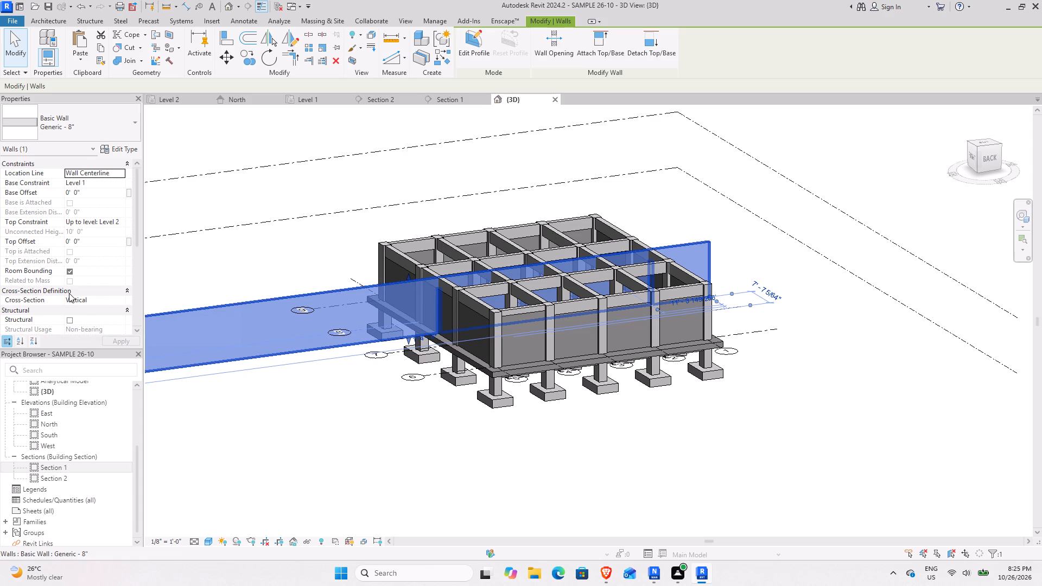
scroll(69, 293, "down", 2)
scroll(69, 293, "up", 2)
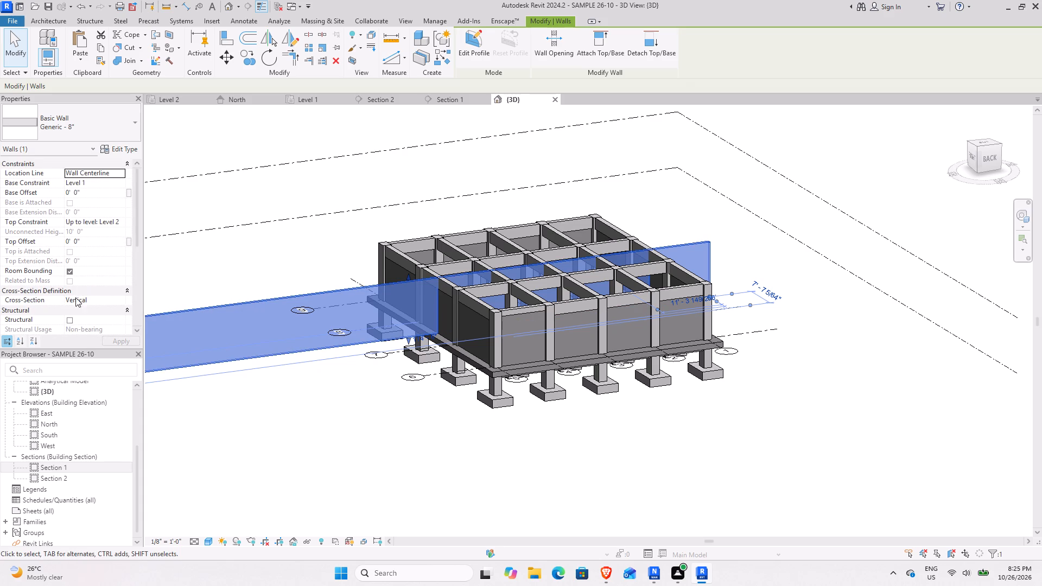
left_click(446, 282)
left_click(450, 287)
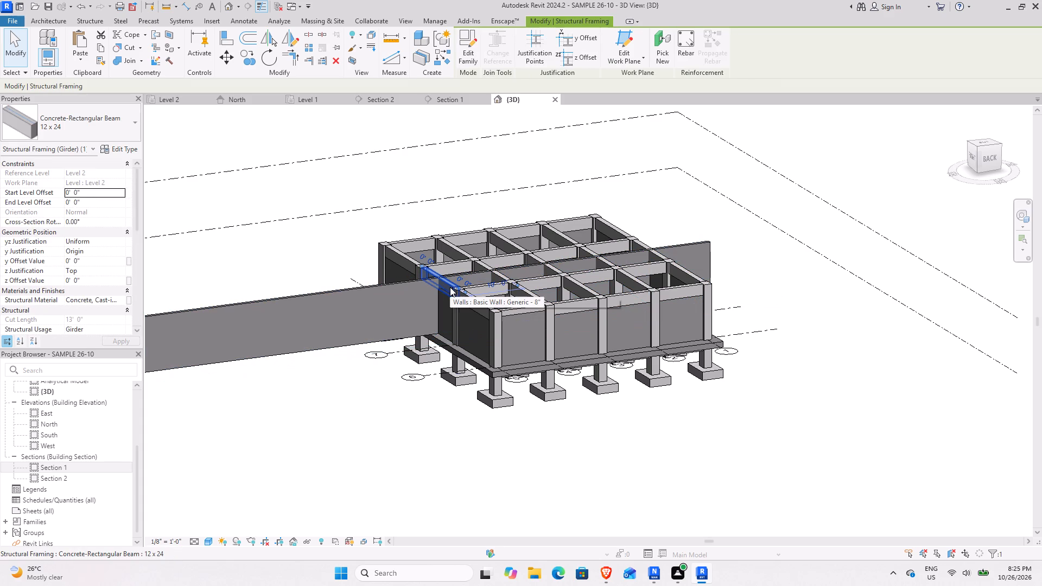
left_click(402, 254)
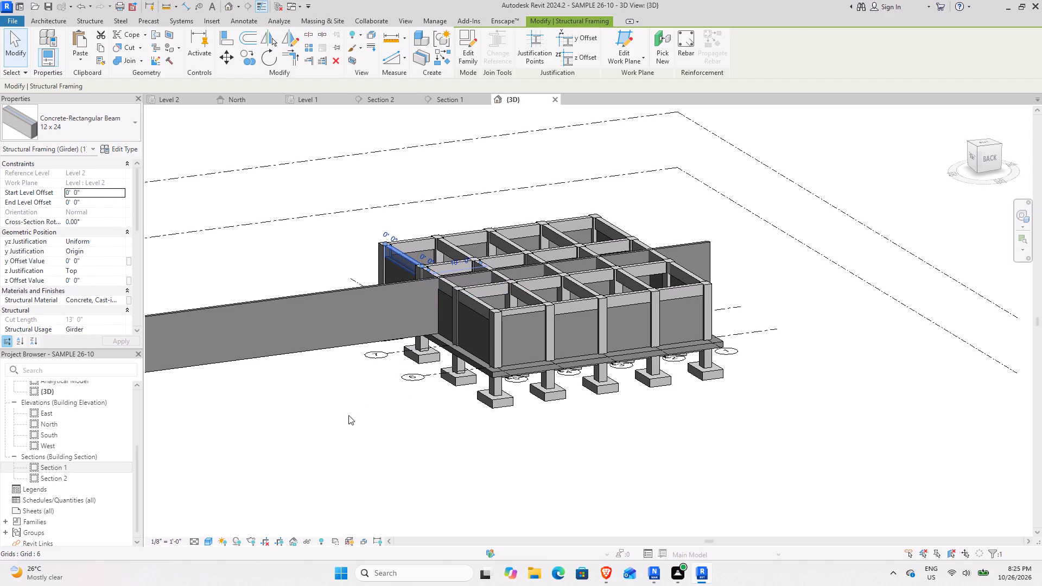
left_click(348, 415)
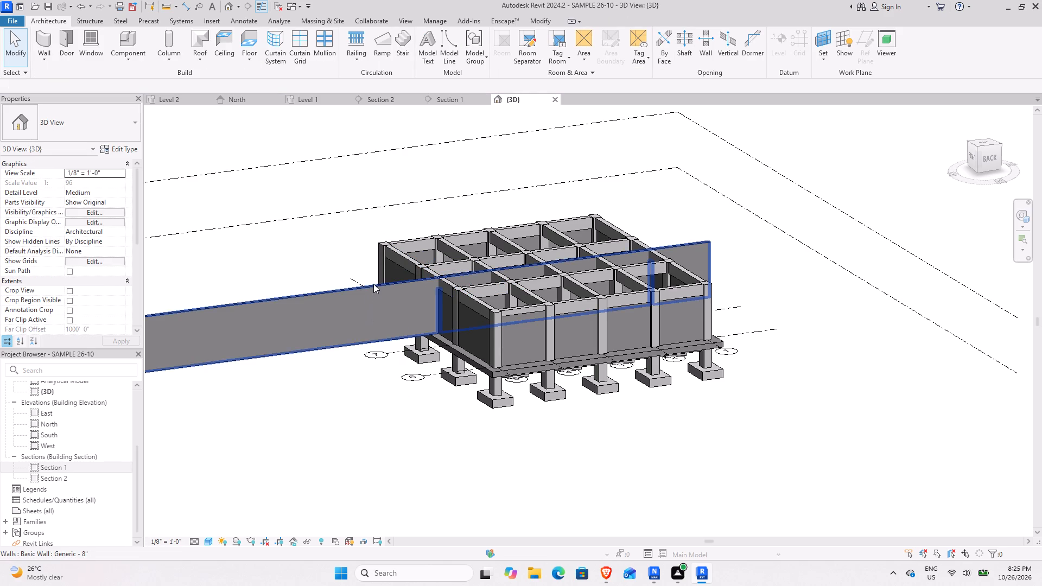
left_click(373, 284)
left_click(429, 450)
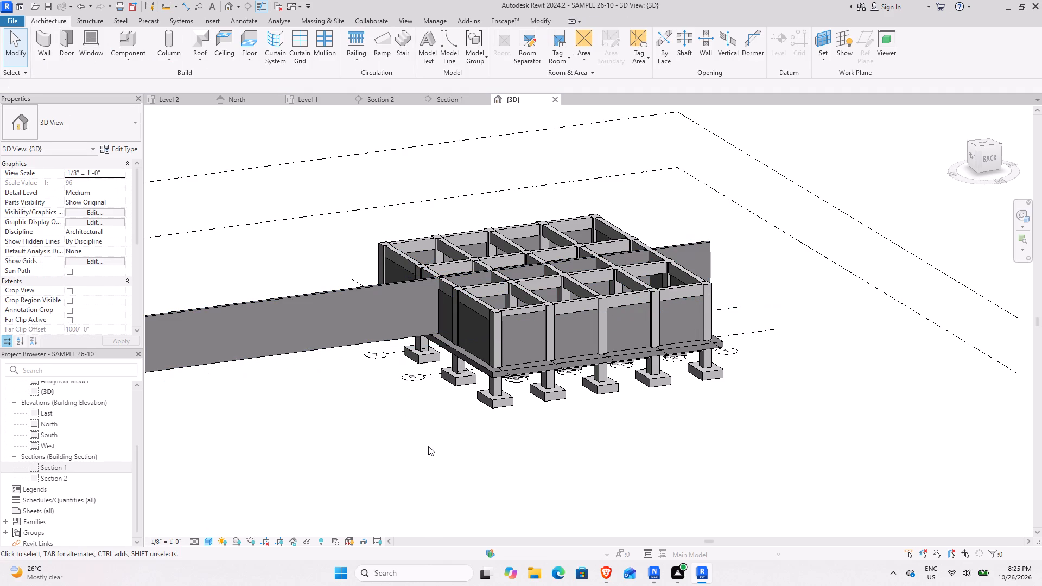
Examine the frame and footings in 3D and check the properties of the infill wall at the corner near grid 5.
scroll(428, 445, "down", 5)
middle_click_drag(395, 443, 422, 410)
scroll(553, 321, "up", 10)
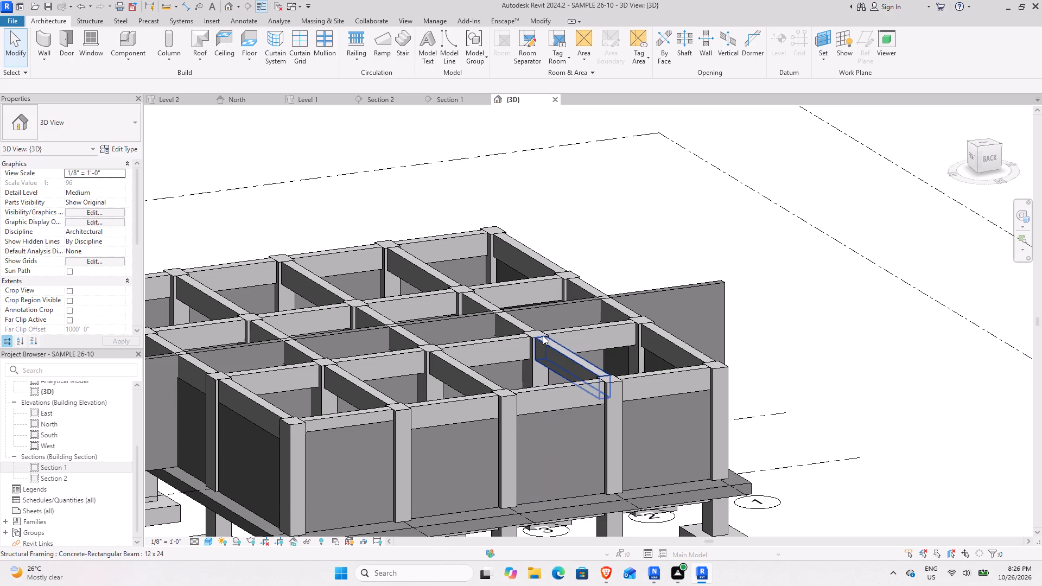
scroll(626, 246, "down", 10)
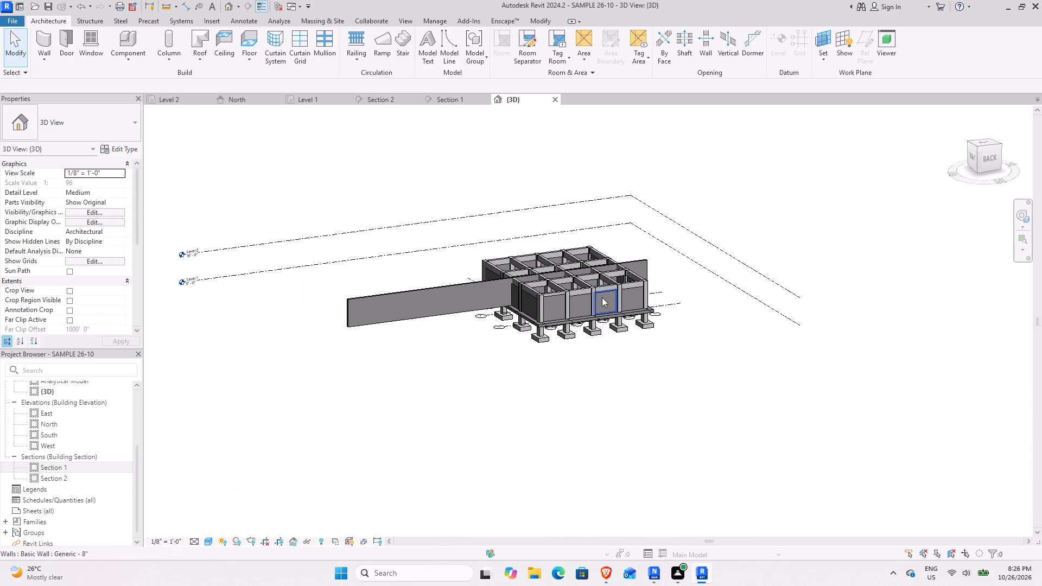
scroll(563, 275, "down", 1)
scroll(440, 358, "up", 5)
scroll(660, 278, "up", 9)
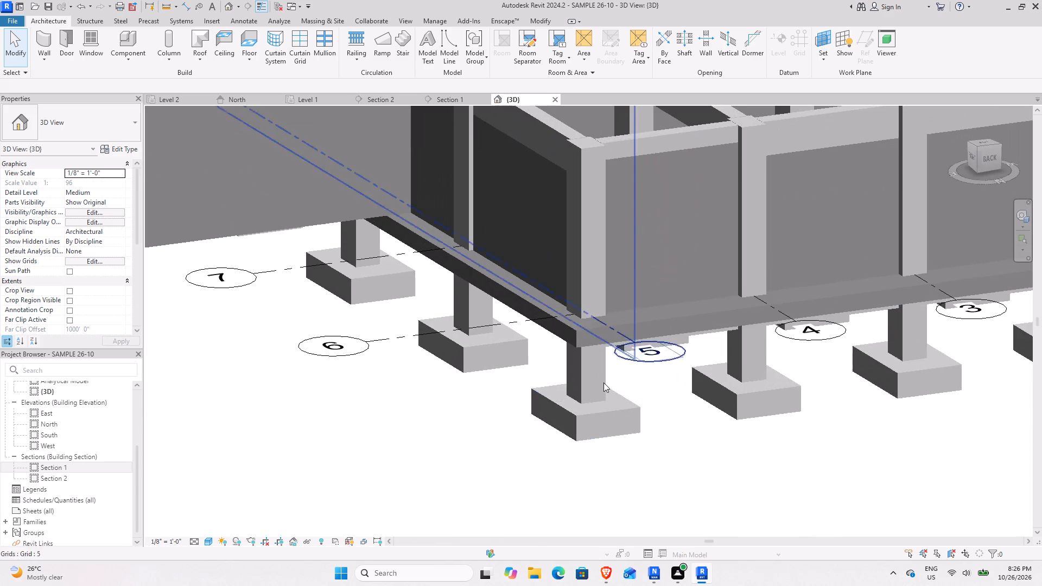
scroll(625, 305, "down", 4)
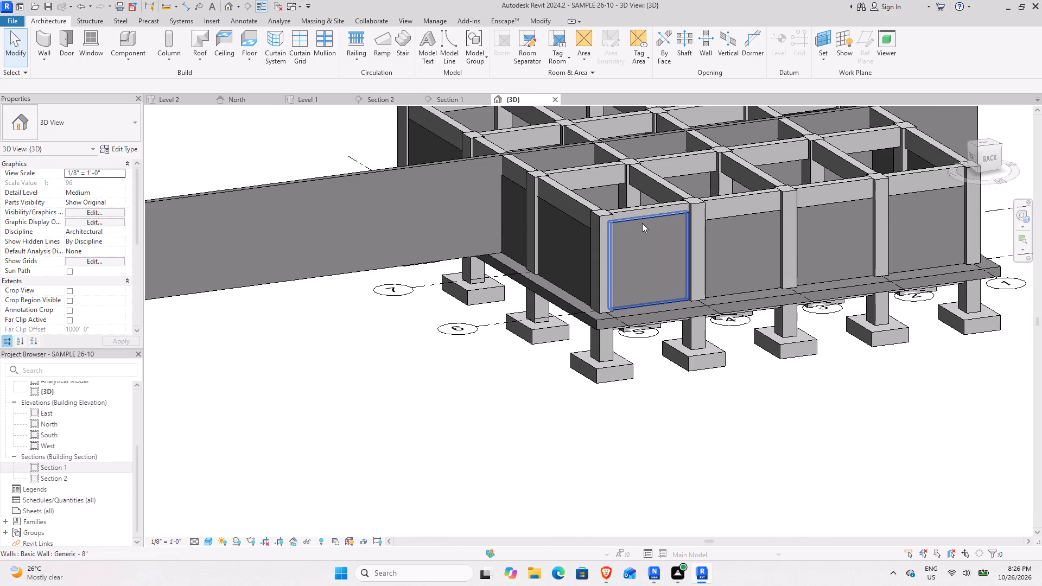
left_click(642, 223)
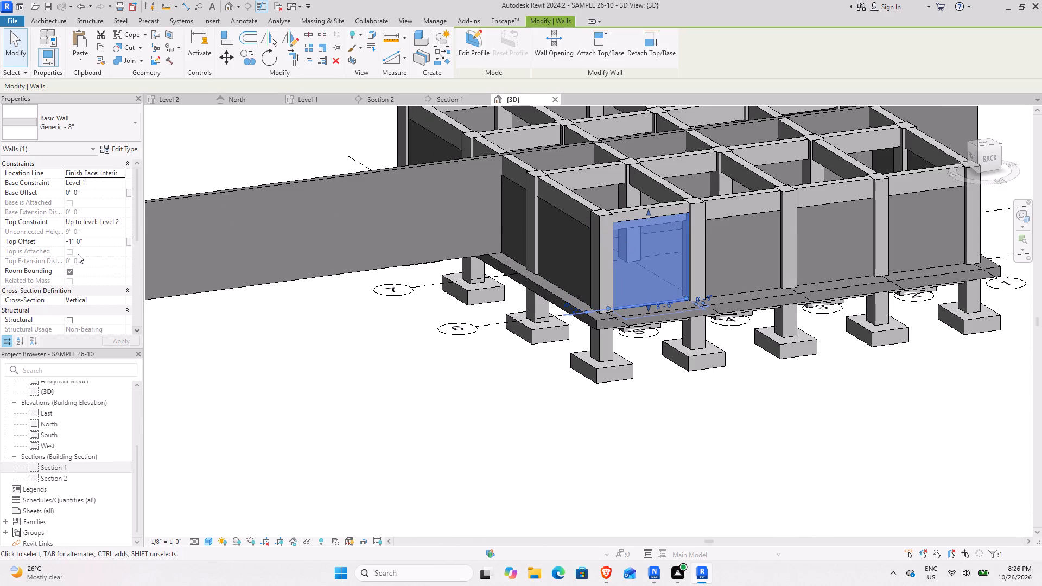
scroll(79, 298, "down", 3)
scroll(79, 298, "up", 2)
scroll(79, 298, "down", 1)
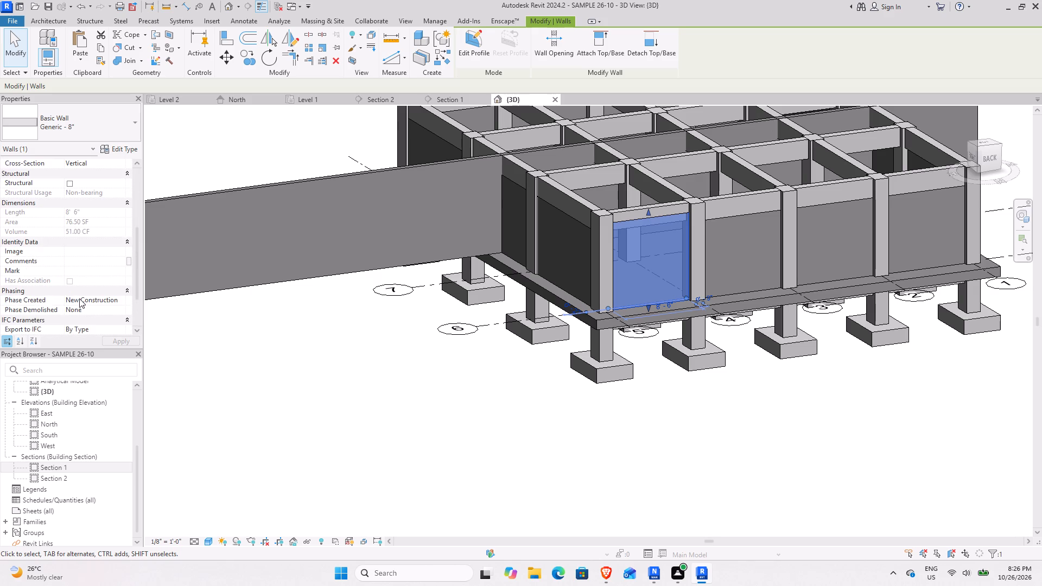
Switch back to Navisworks and review Clash5, Clash4, Clash3 and Clash2 in the model against the gridlines.
left_click(655, 572)
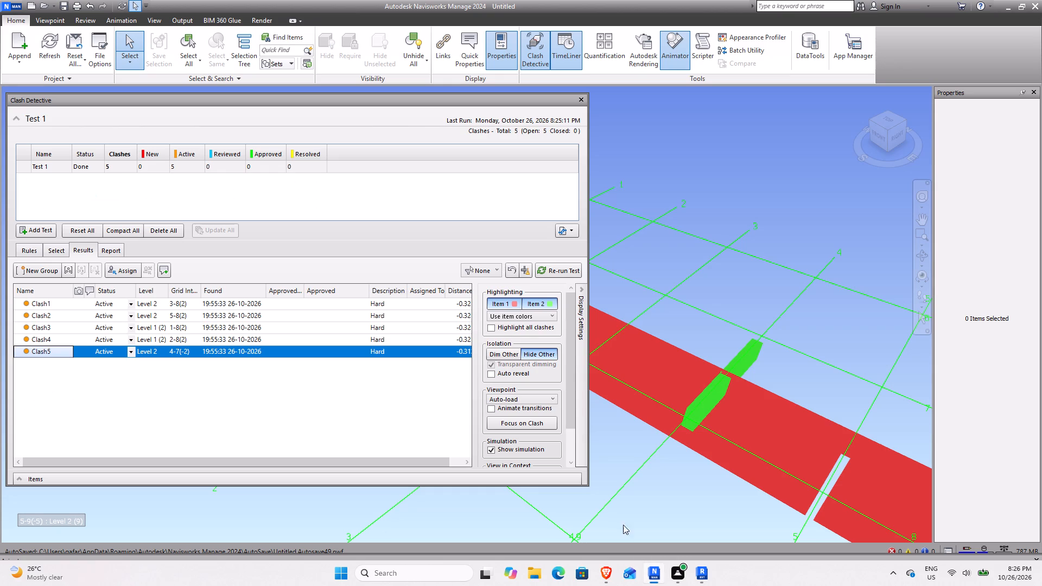
scroll(728, 377, "down", 10)
middle_click_drag(690, 390, 795, 395)
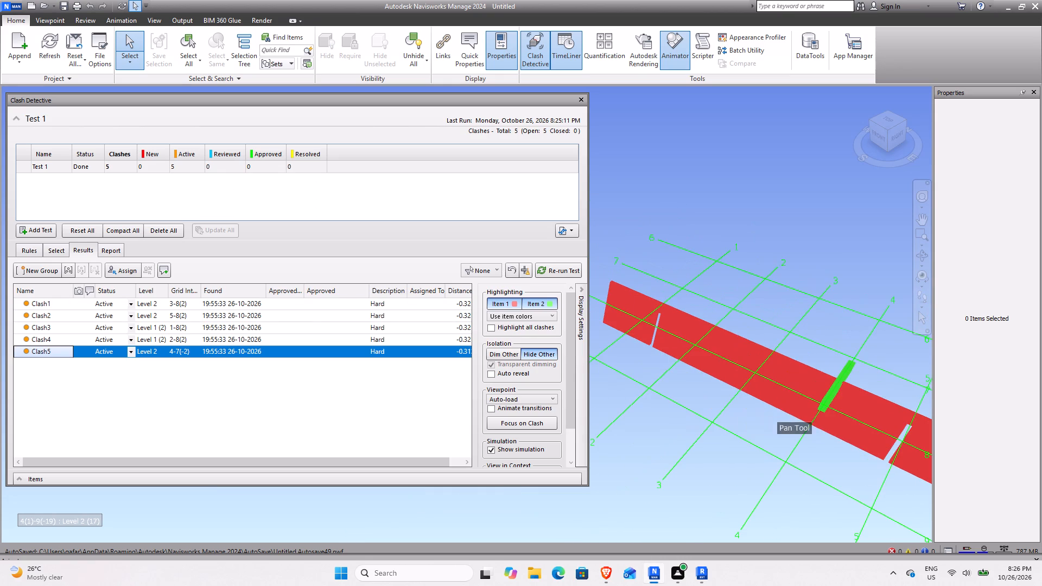
middle_click_drag(795, 395, 795, 394)
left_click(272, 336)
scroll(800, 409, "down", 6)
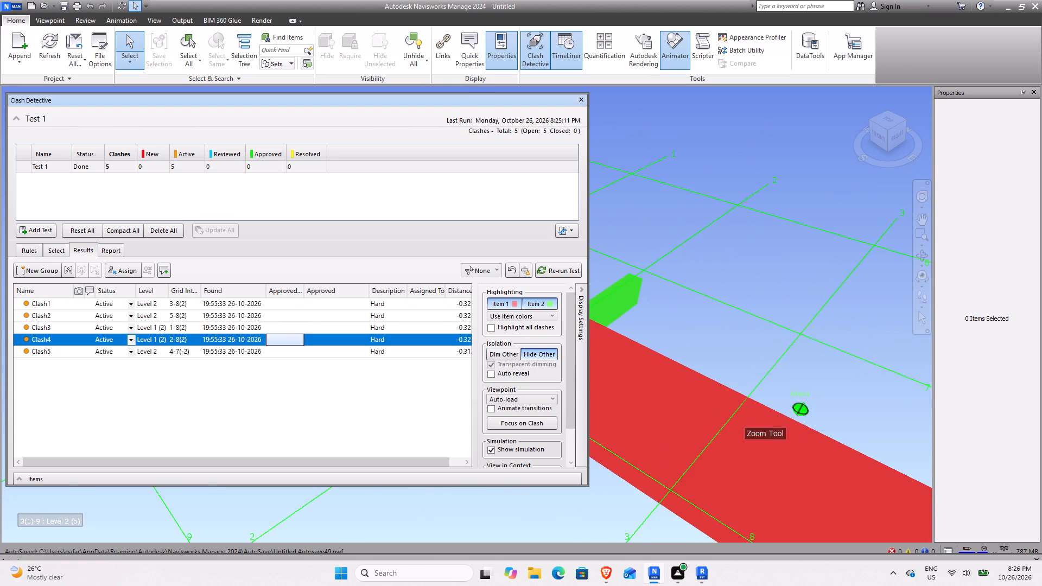
scroll(749, 398, "down", 10)
left_click(301, 327)
scroll(797, 422, "down", 6)
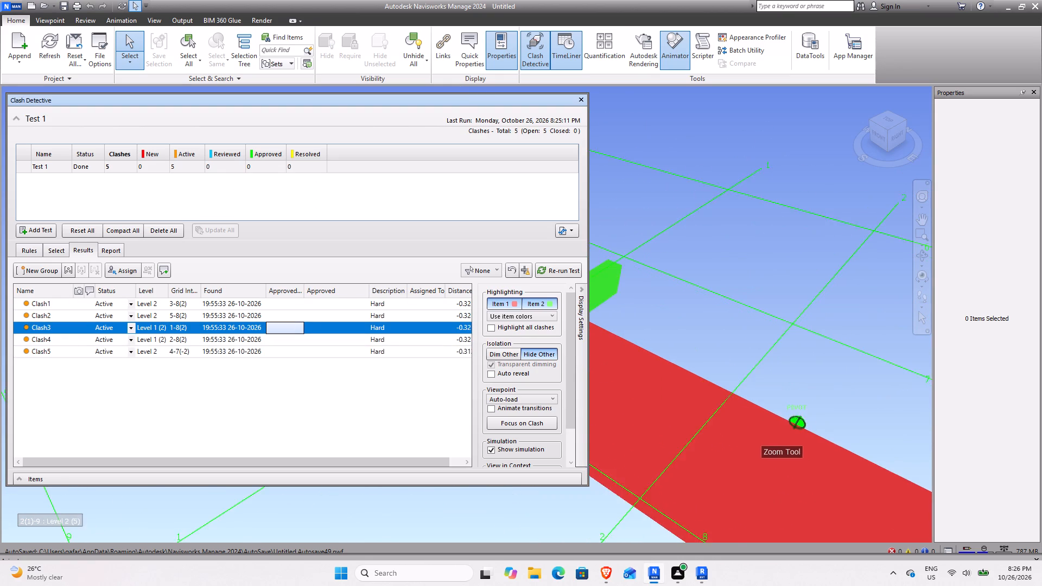
scroll(781, 418, "down", 15)
scroll(713, 416, "down", 5)
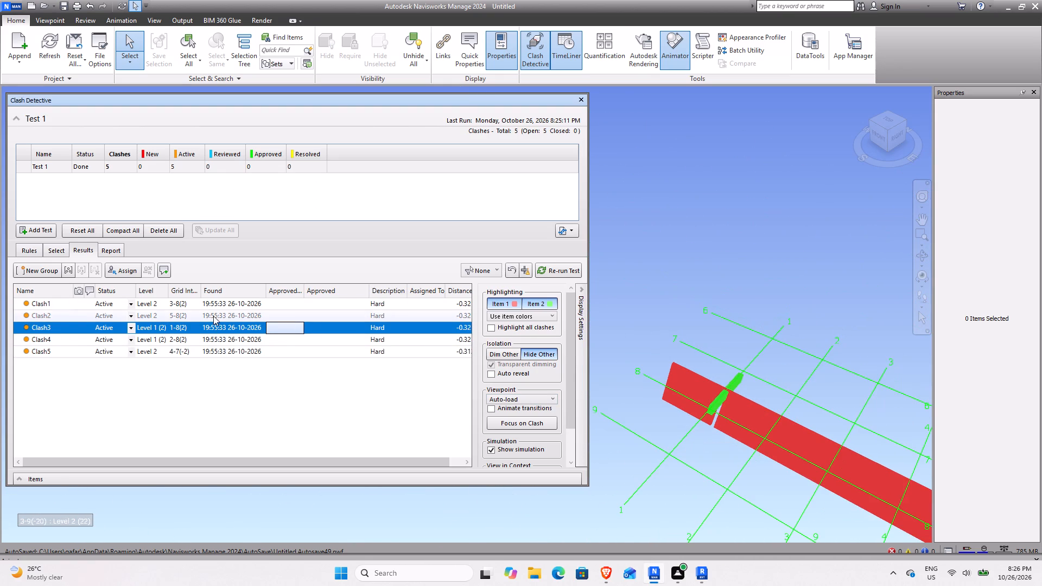
left_click(218, 315)
scroll(961, 468, "down", 20)
scroll(961, 468, "down", 6)
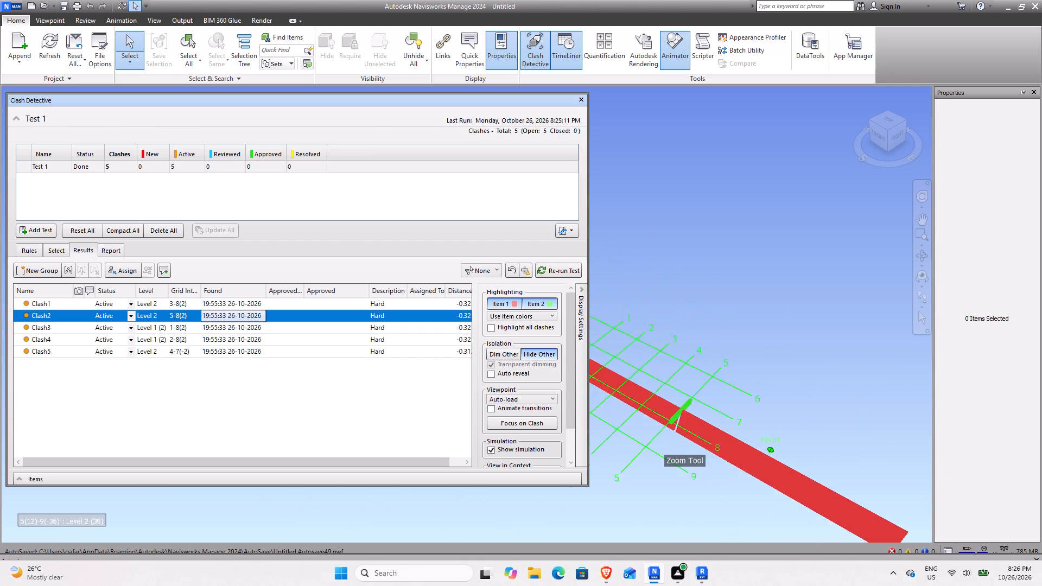
middle_click_drag(667, 425, 780, 402)
middle_click_drag(831, 410, 761, 410)
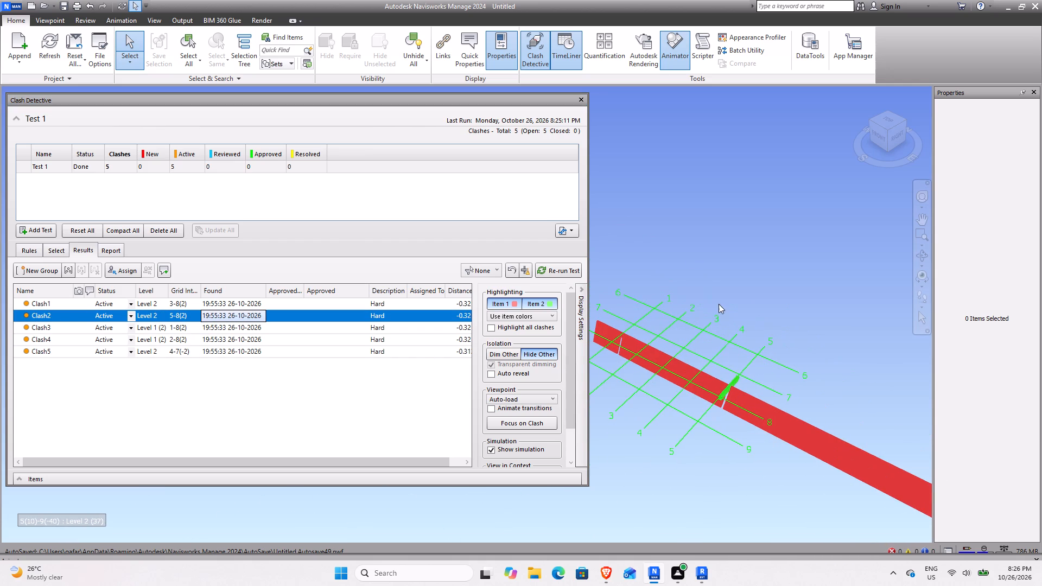
left_click(748, 294)
Switch to the Brave browser and read through the HTML clash report's entries for Test 1.
left_click(612, 571)
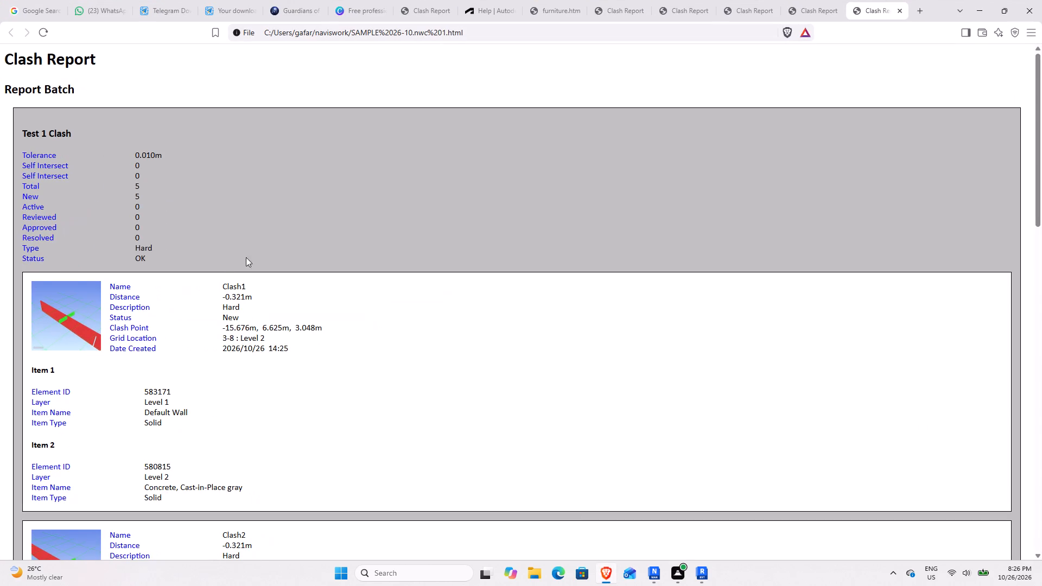
scroll(274, 385, "down", 7)
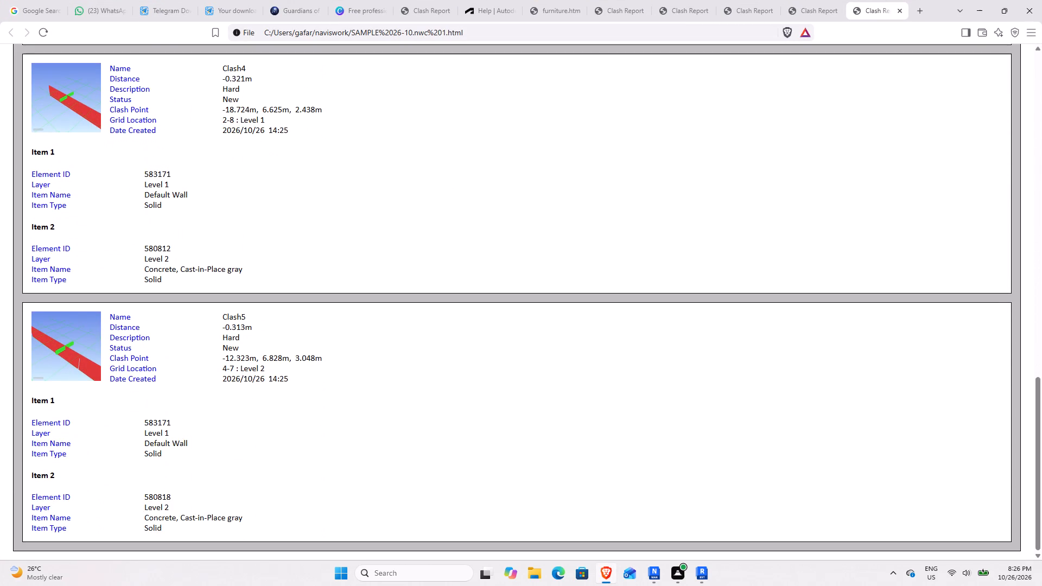
scroll(272, 378, "up", 3)
scroll(272, 376, "down", 3)
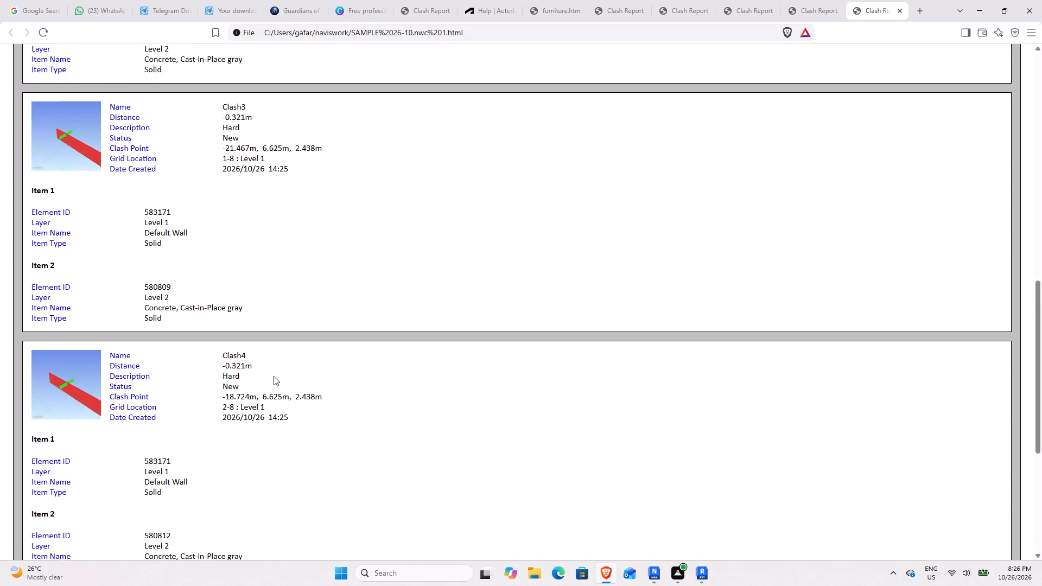
scroll(274, 376, "down", 1)
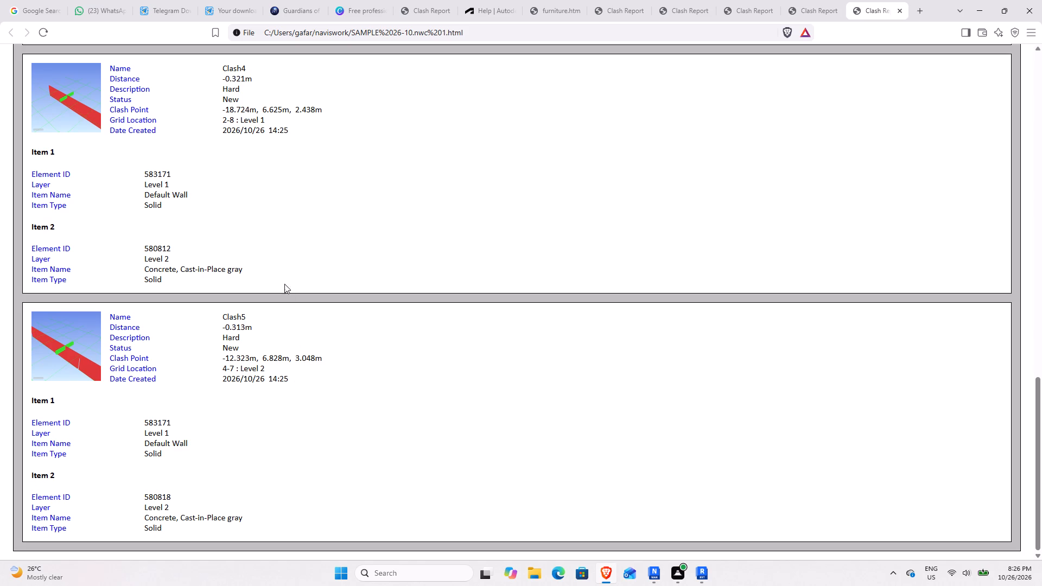
scroll(284, 283, "up", 3)
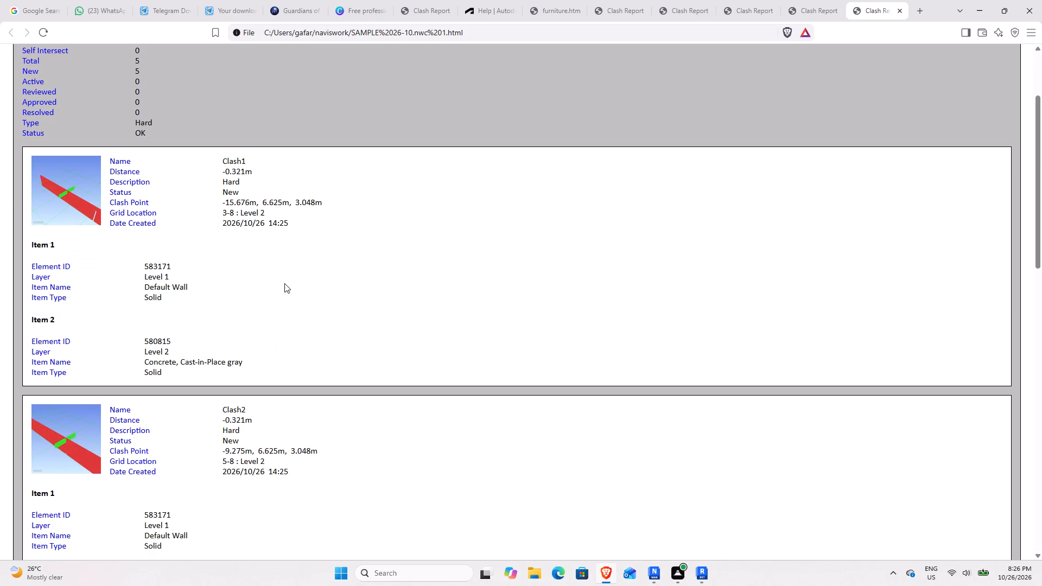
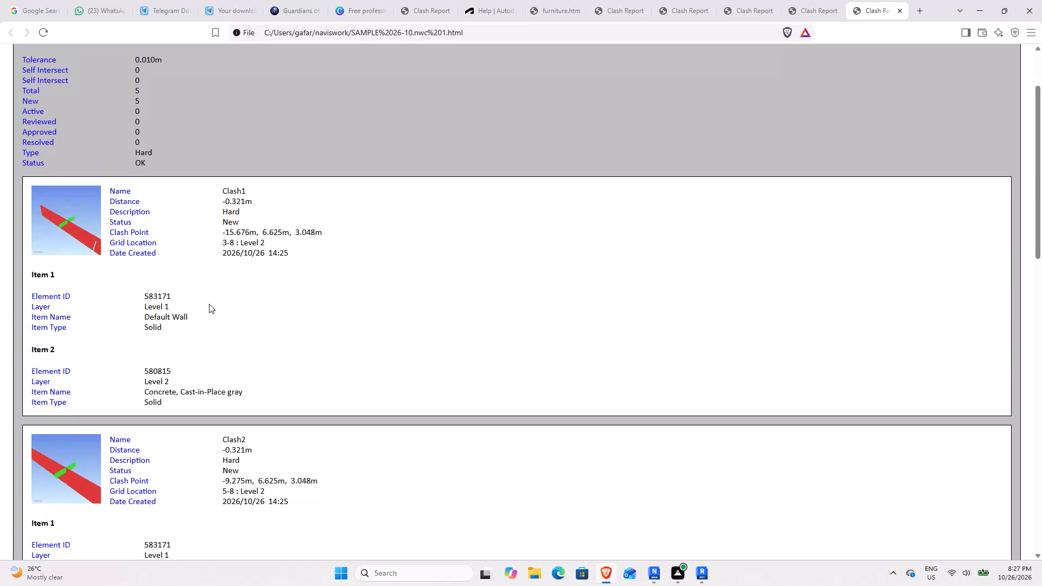
Review the Test 1 summary and Clash1 entry at the start of the HTML clash report.
scroll(233, 190, "up", 2)
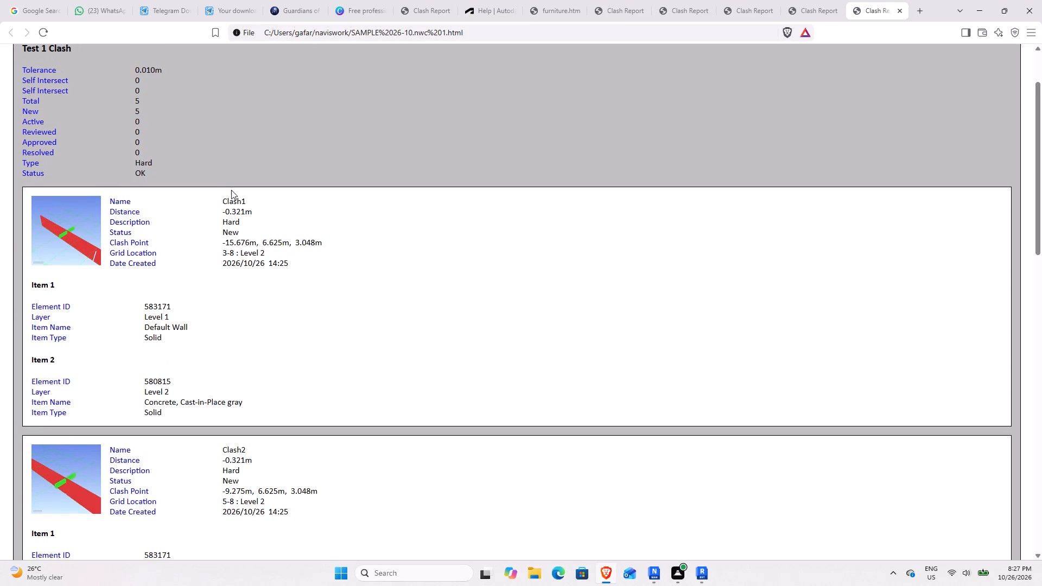
scroll(231, 190, "up", 5)
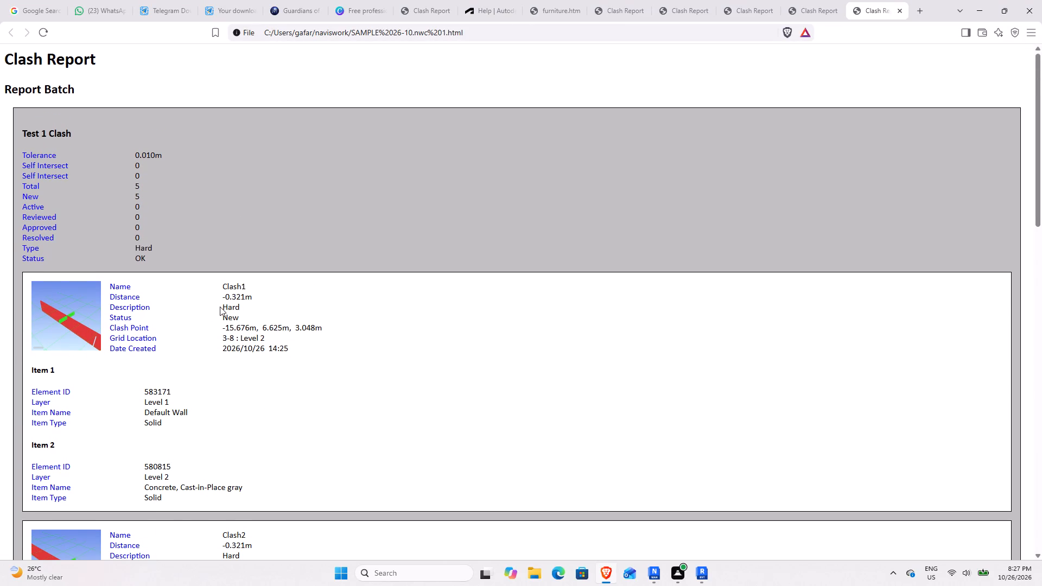
Switch back to Navisworks, examine Clash2's wall and girder in the model, and view the whole structure with Clash Detective closed.
left_click(979, 13)
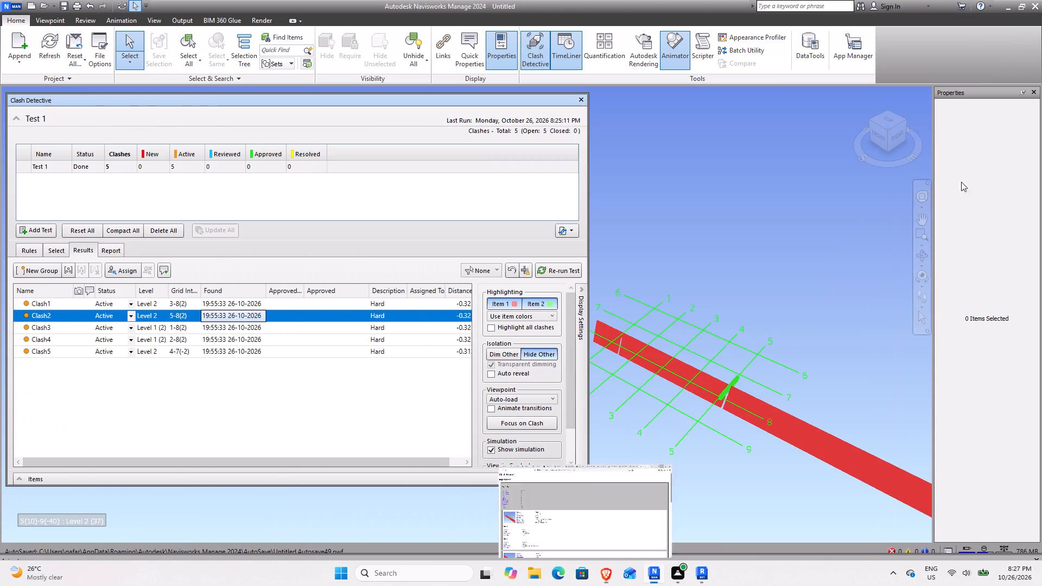
scroll(761, 405, "down", 4)
middle_click_drag(751, 437, 743, 378)
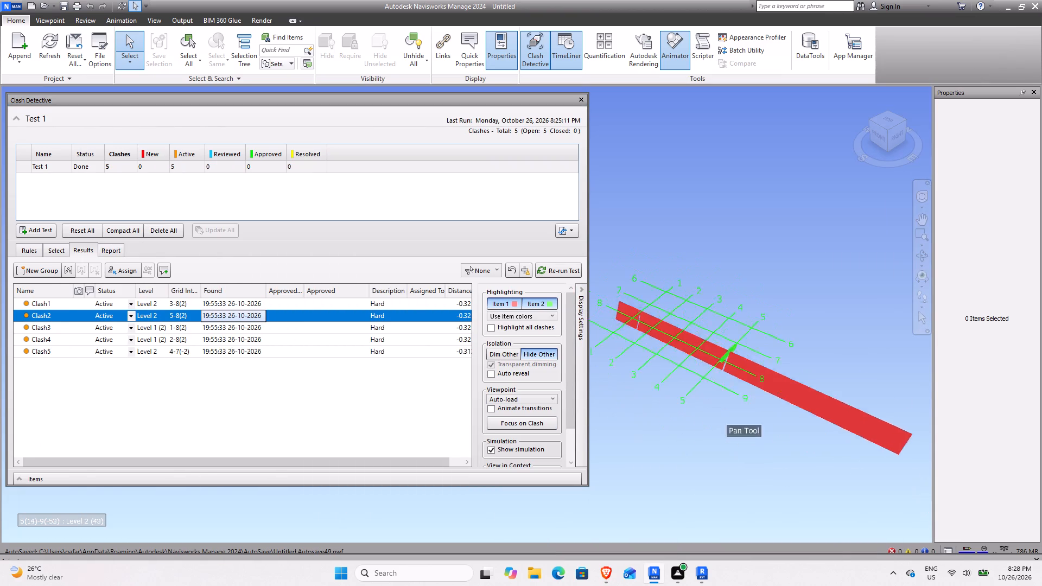
middle_click_drag(743, 378, 741, 340)
scroll(702, 308, "up", 17)
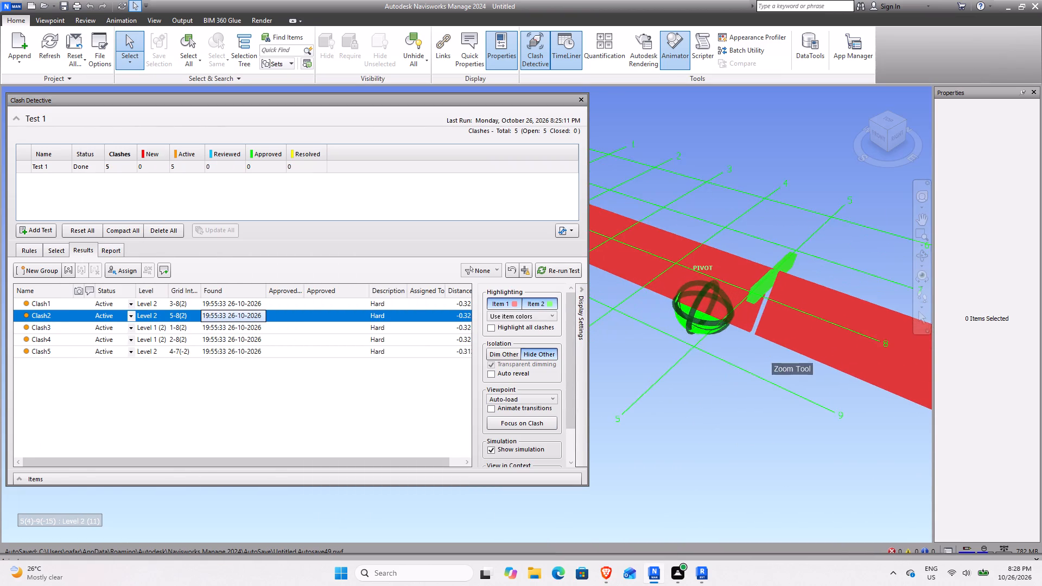
scroll(797, 336, "up", 2)
middle_click_drag(841, 336, 725, 347)
scroll(750, 338, "down", 5)
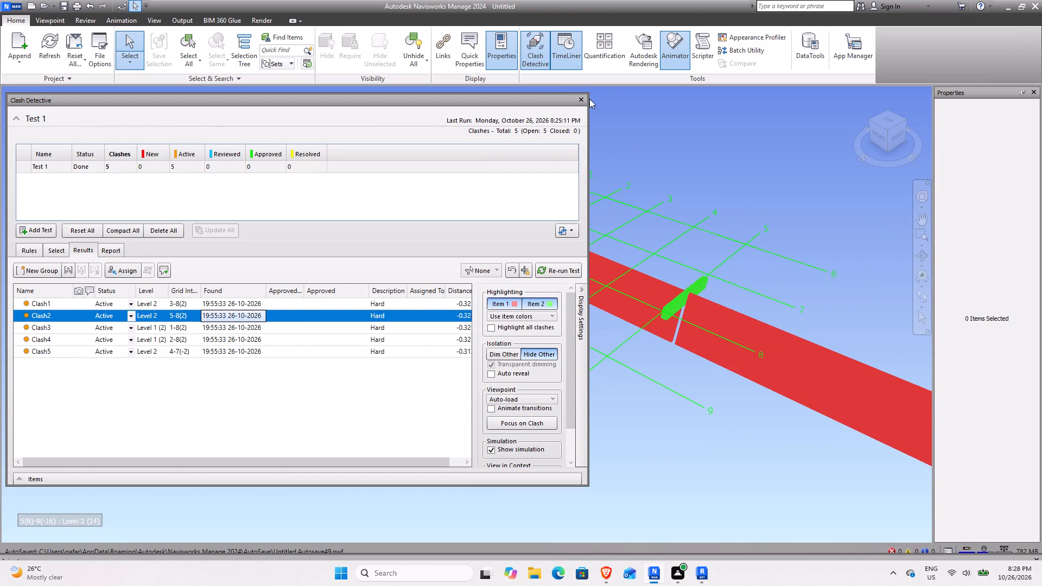
left_click(580, 98)
scroll(739, 379, "down", 5)
middle_click_drag(722, 360, 540, 339)
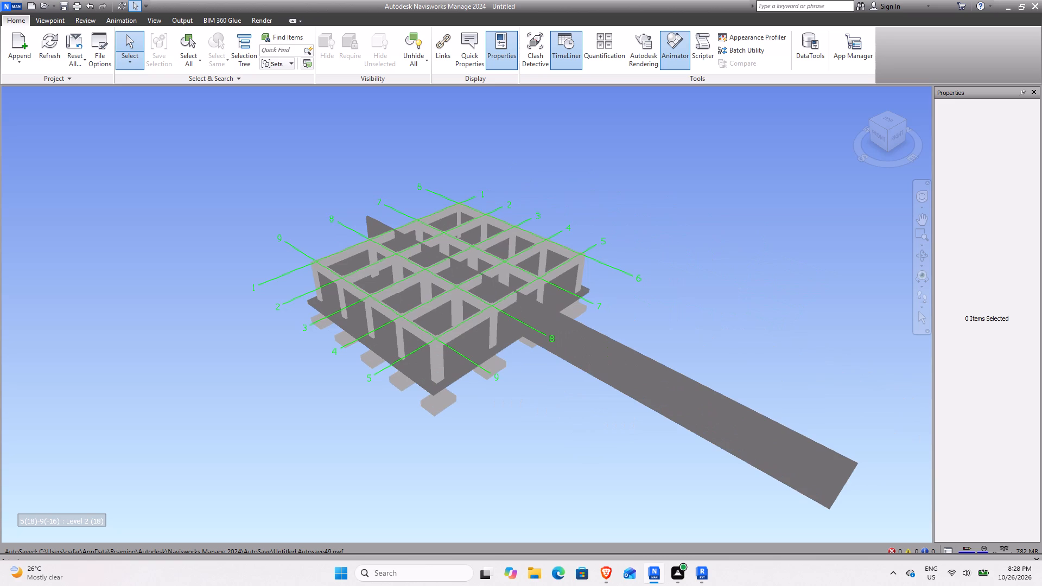
Reopen Clash Detective and examine Level 1's element categories for Test 1 in both Selection A and Selection B.
left_click(523, 62)
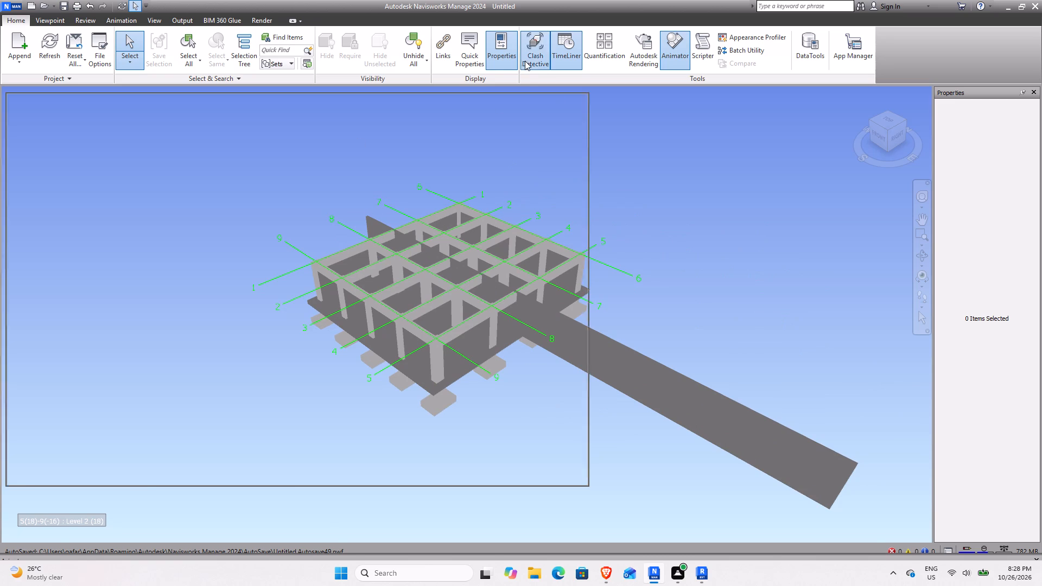
left_click(57, 252)
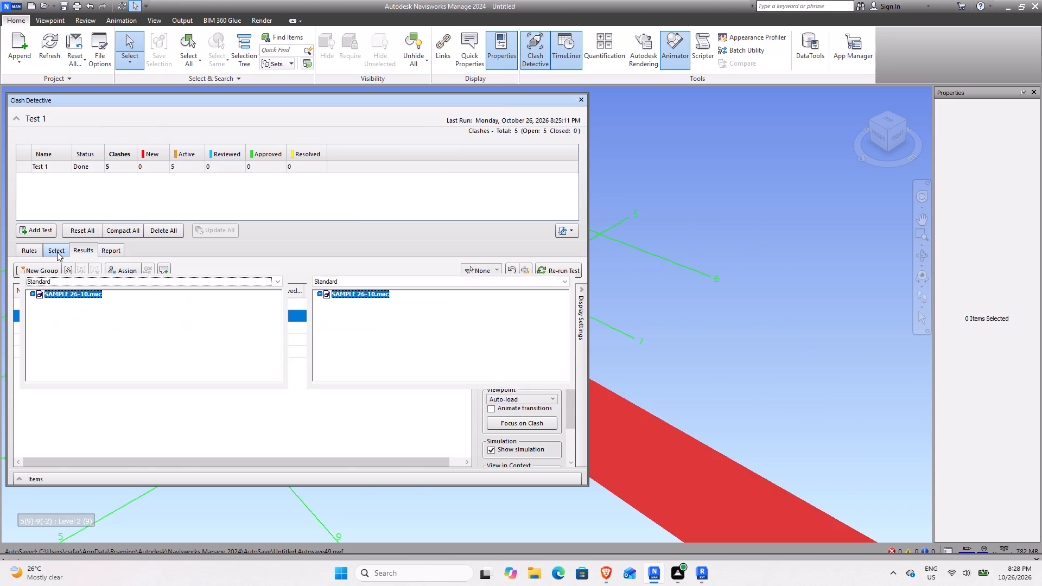
left_click(33, 294)
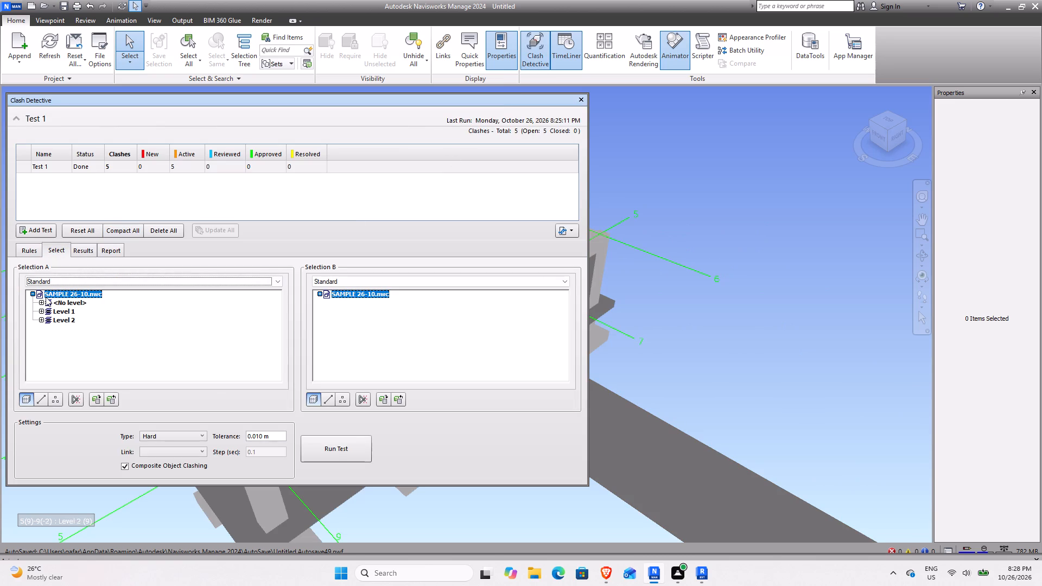
left_click(321, 293)
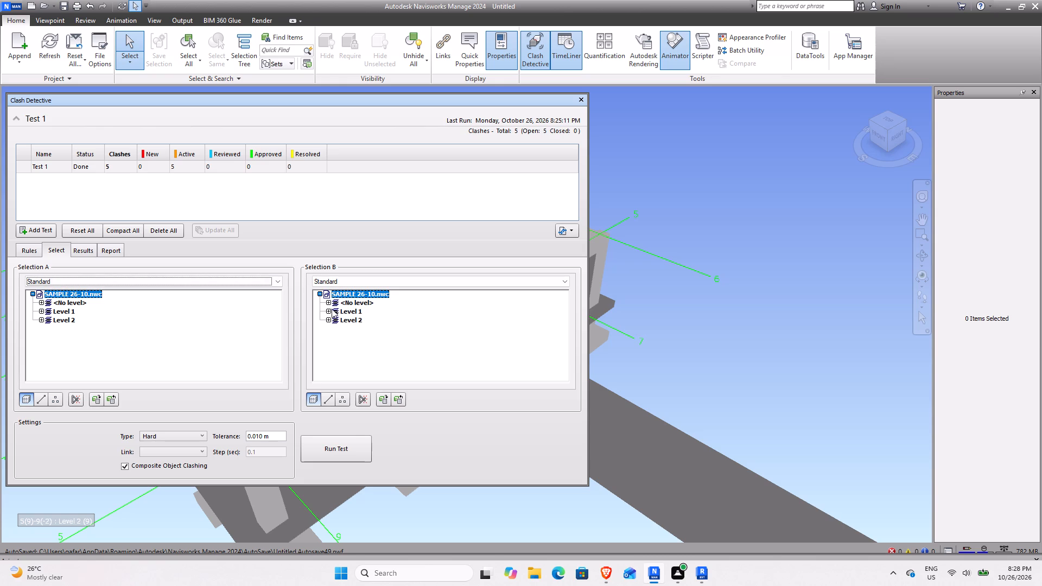
left_click(329, 308)
left_click(45, 310)
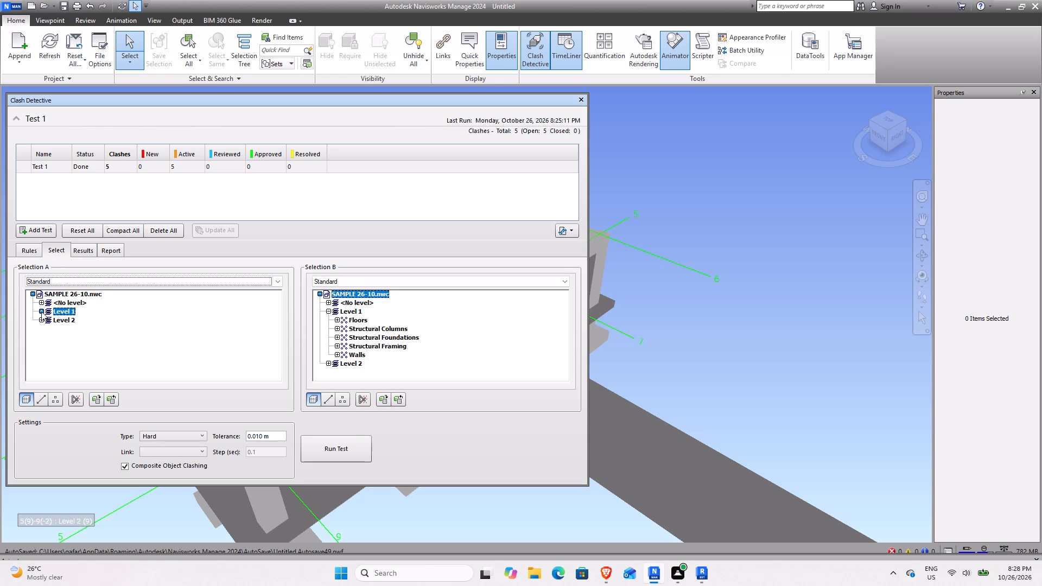
left_click(41, 311)
left_click(242, 327)
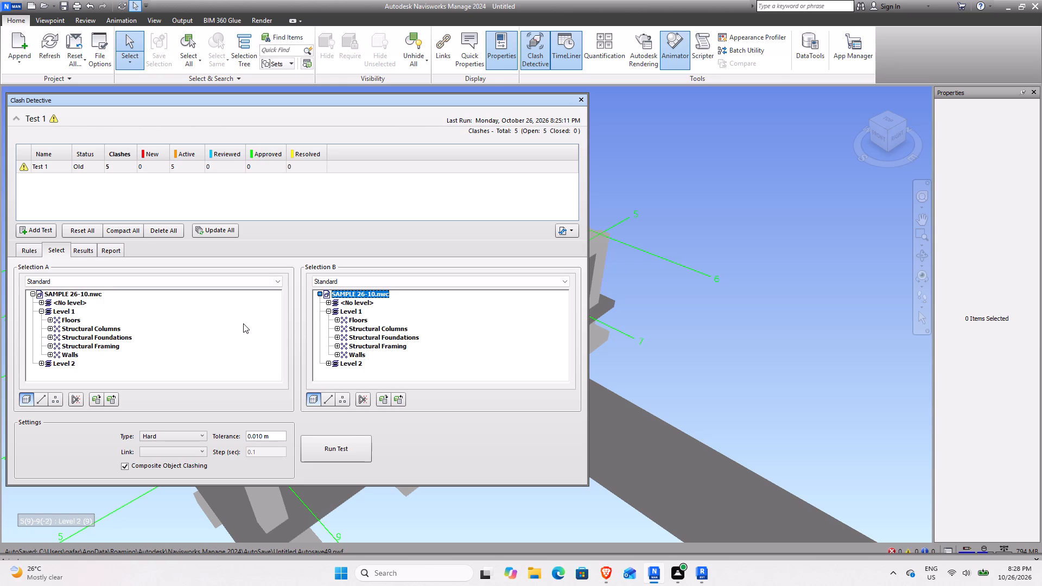
left_click(580, 99)
Start a new Navisworks file without saving the changes to the current one.
scroll(523, 366, "down", 8)
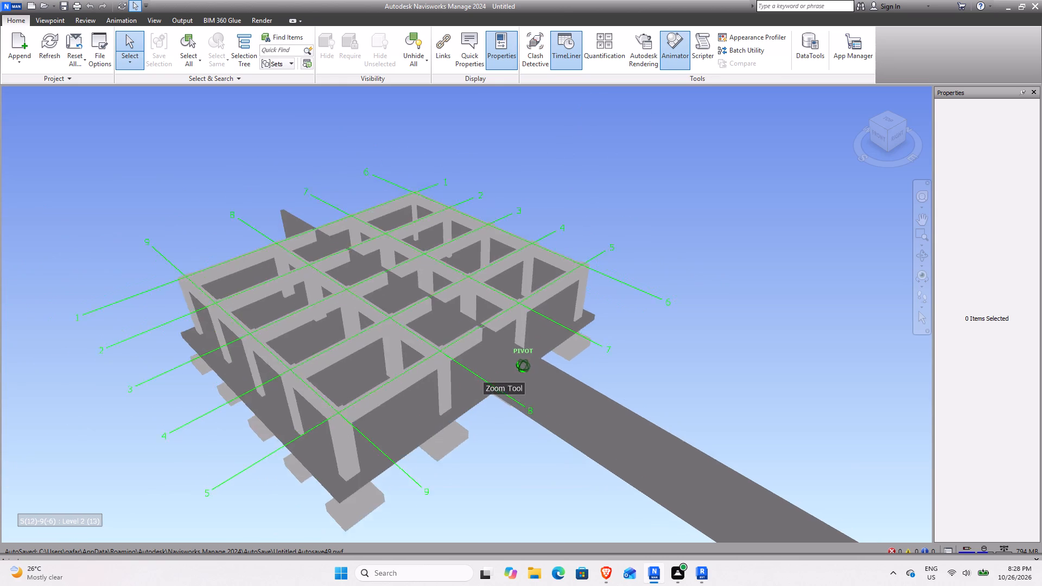
scroll(504, 358, "down", 13)
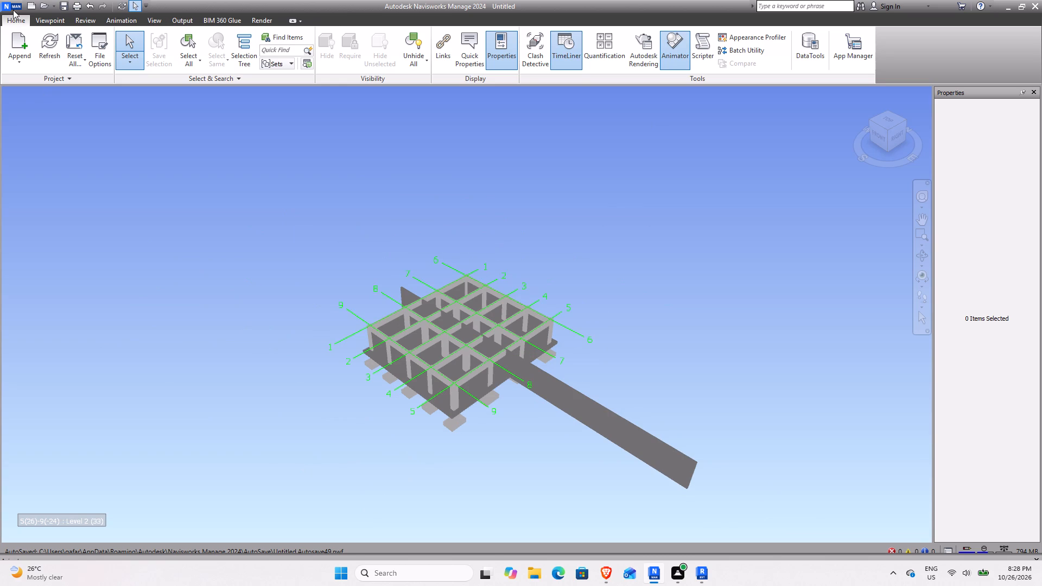
left_click(11, 6)
left_click(42, 32)
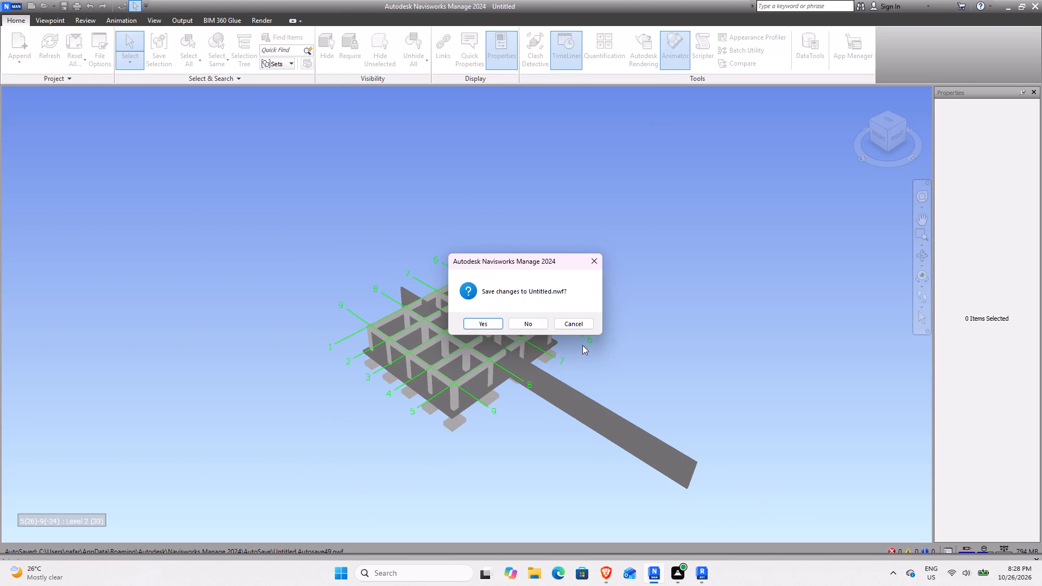
left_click(537, 324)
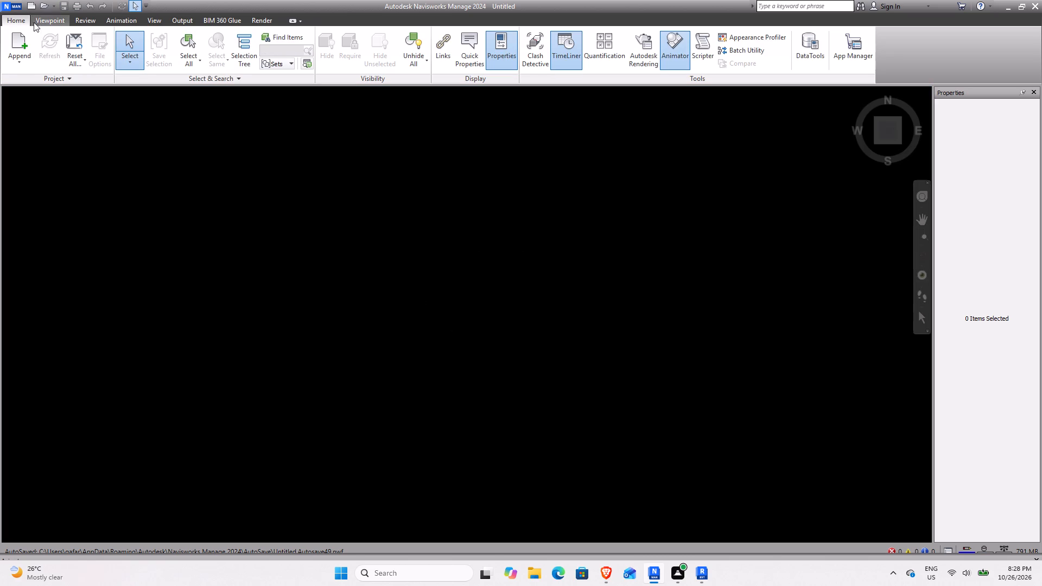
Append the villa porto Navisworks cache file from the naviswork folder.
left_click(8, 39)
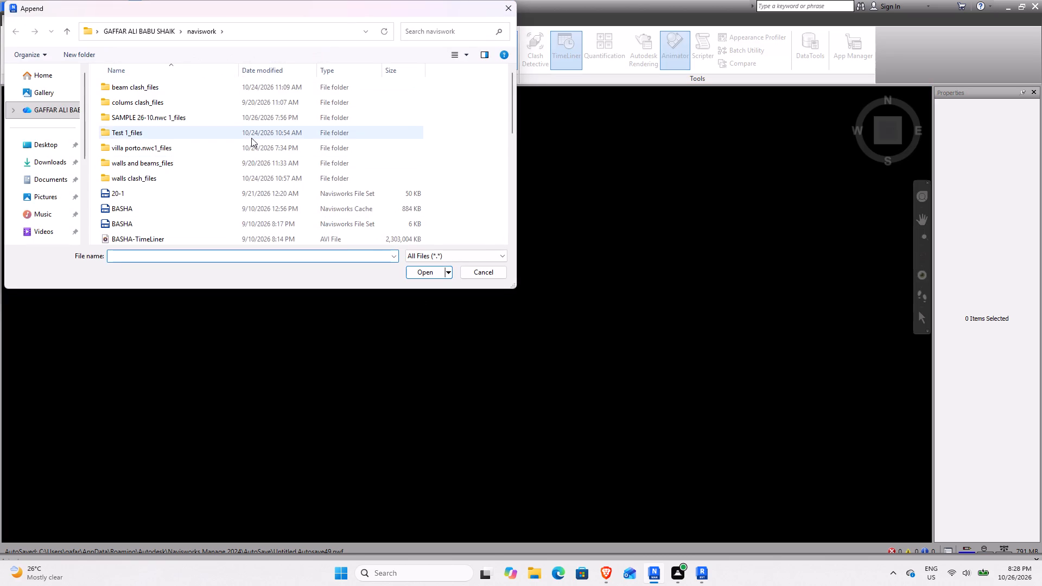
scroll(251, 138, "down", 4)
scroll(194, 158, "down", 3)
scroll(151, 167, "up", 2)
scroll(151, 167, "down", 1)
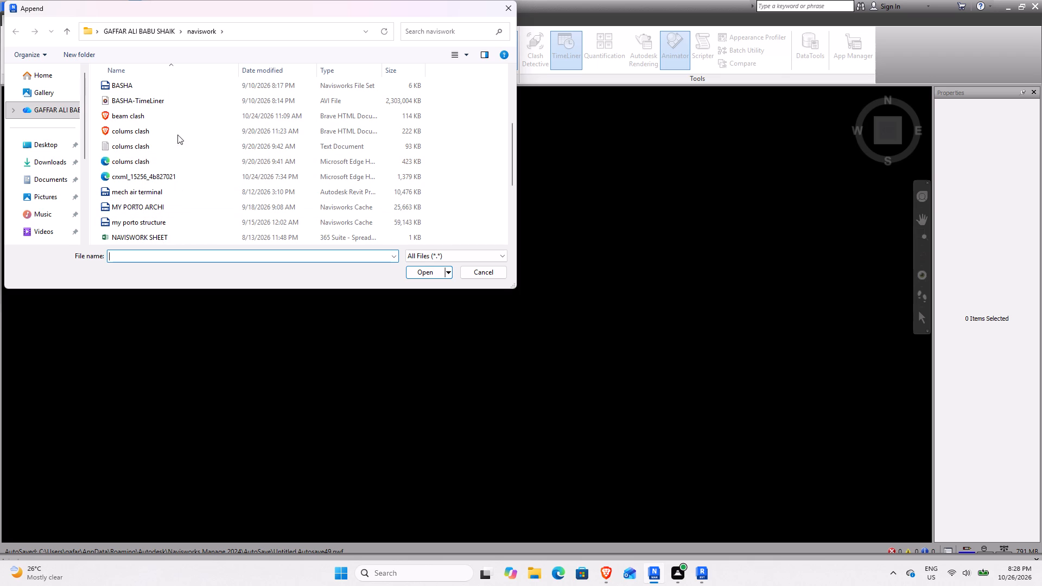
scroll(173, 127, "up", 2)
scroll(185, 222, "down", 4)
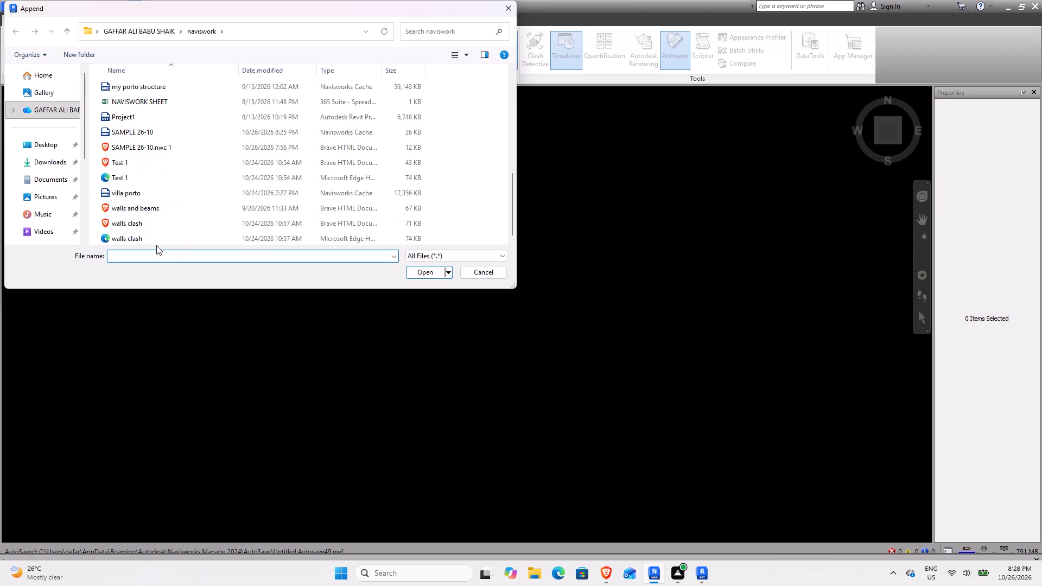
left_click(152, 188)
left_click(429, 273)
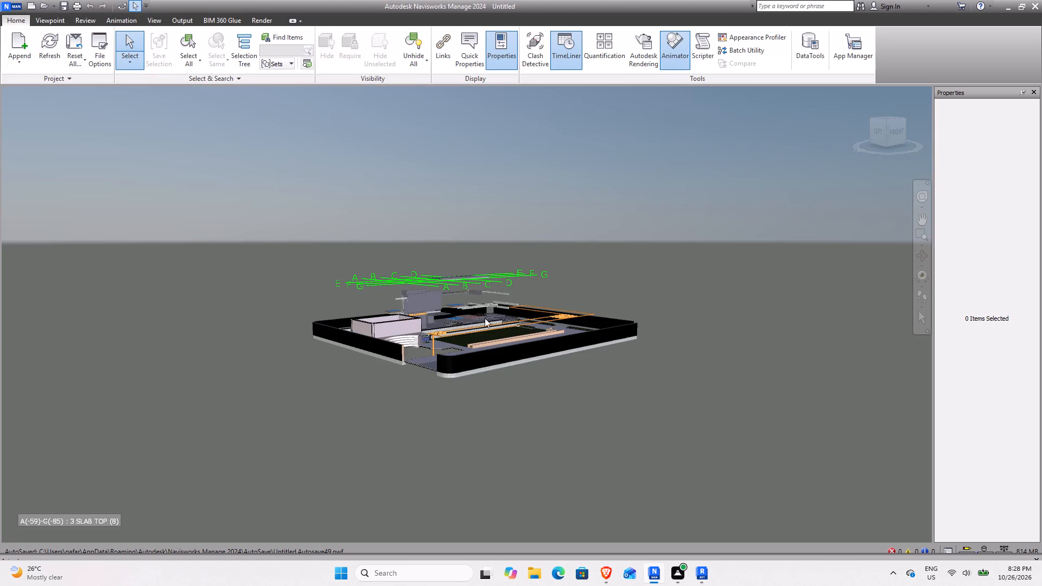
Inspect the villa model in 3D from several sides, including the house, pools, courtyard and pergolas.
scroll(435, 317, "up", 9)
scroll(514, 339, "up", 6)
middle_click_drag(410, 311, 447, 322)
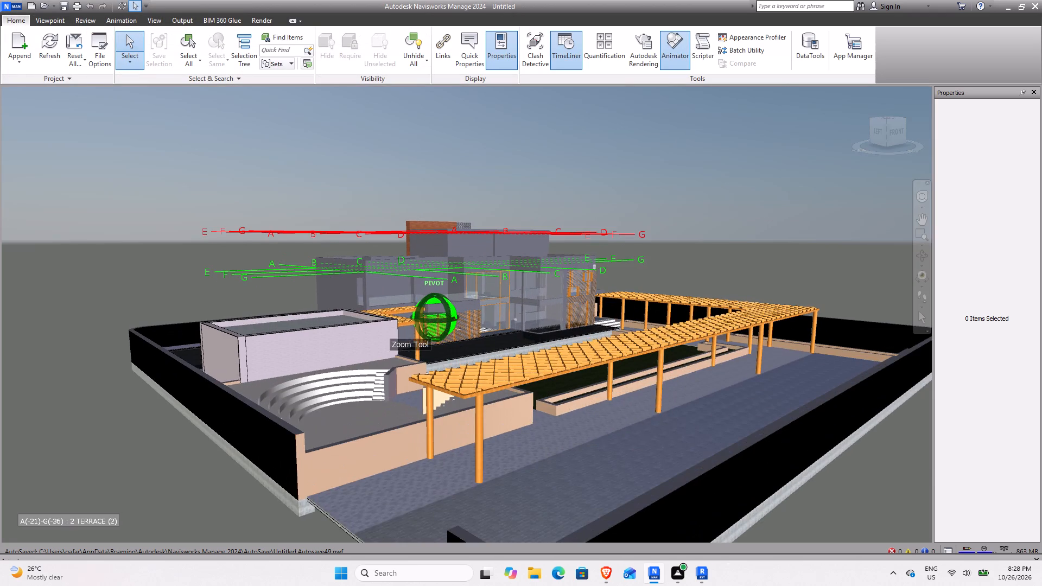
middle_click_drag(447, 322, 463, 326)
left_click_drag(868, 123, 13, 154)
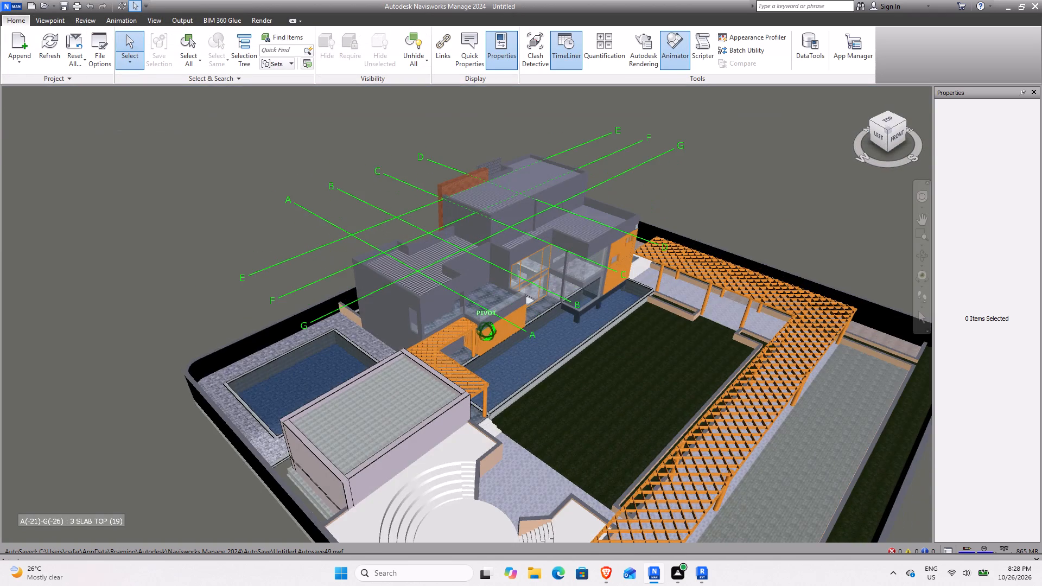
left_click_drag(13, 154, 794, 141)
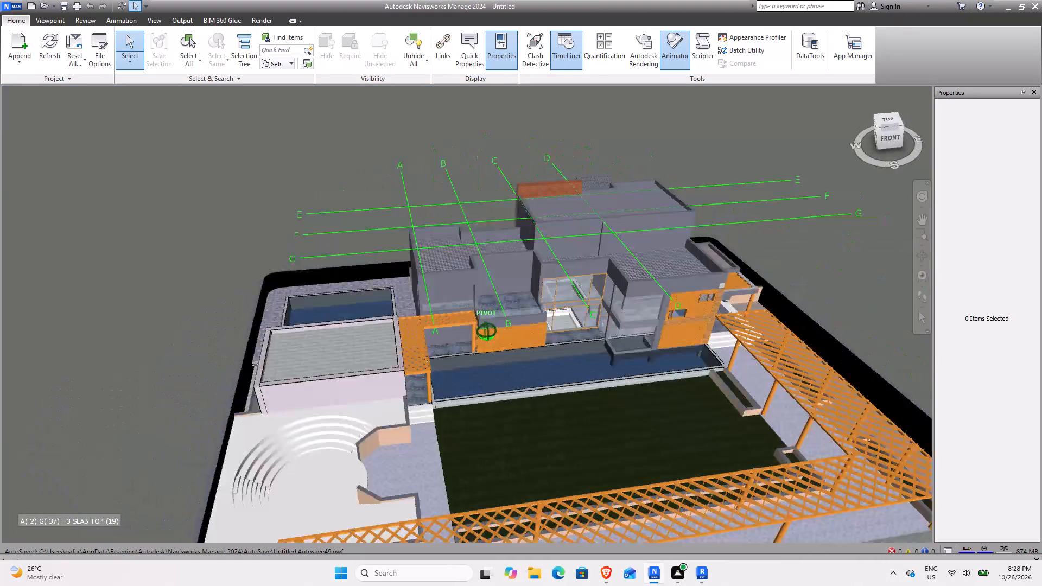
left_click_drag(794, 141, 14, 137)
scroll(543, 333, "down", 5)
Open Clash Detective and add a new clash test for the villa porto model.
left_click(542, 61)
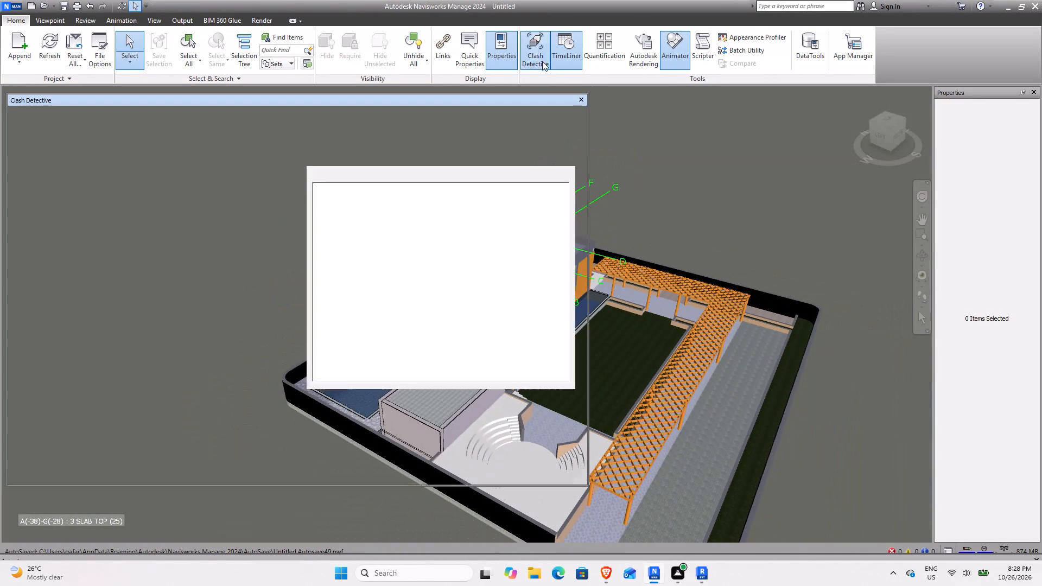
left_click(544, 114)
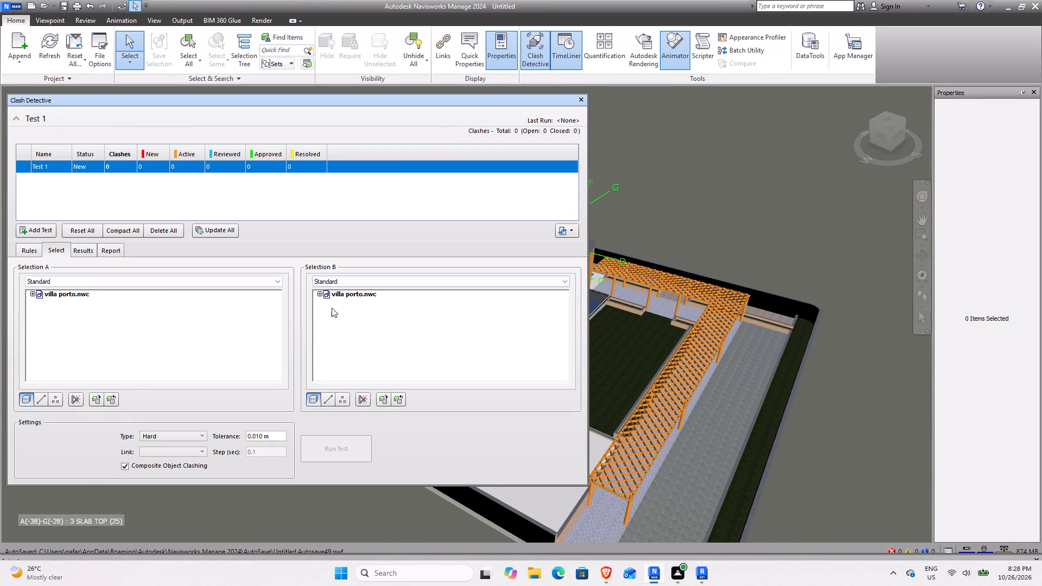
Run Test 1 with -2FOOTING TOP Columns as Selection A and -2FOOTING TOP Structural Framing as Selection B.
left_click(319, 296)
left_click(28, 297)
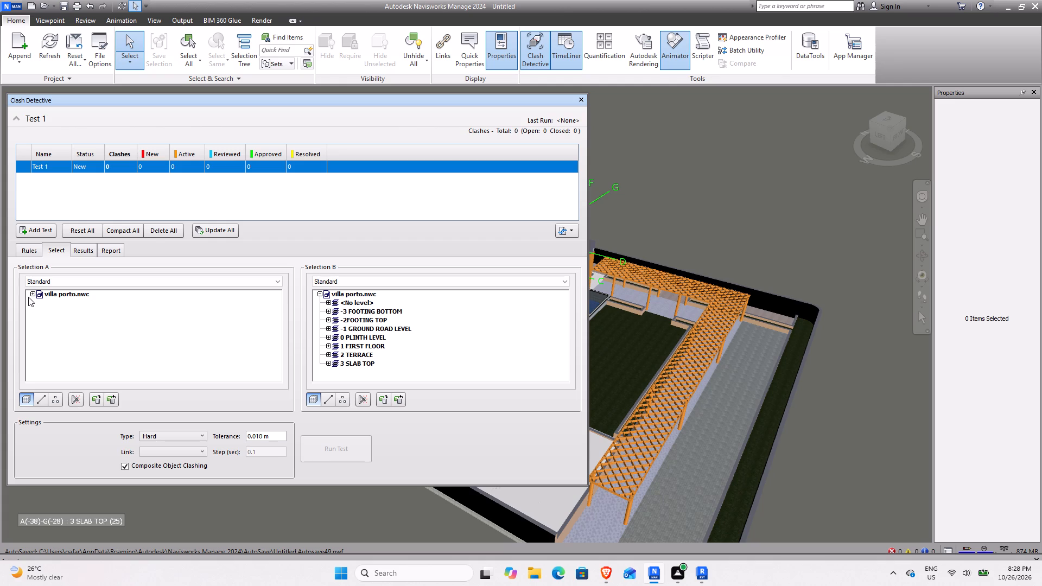
left_click(33, 295)
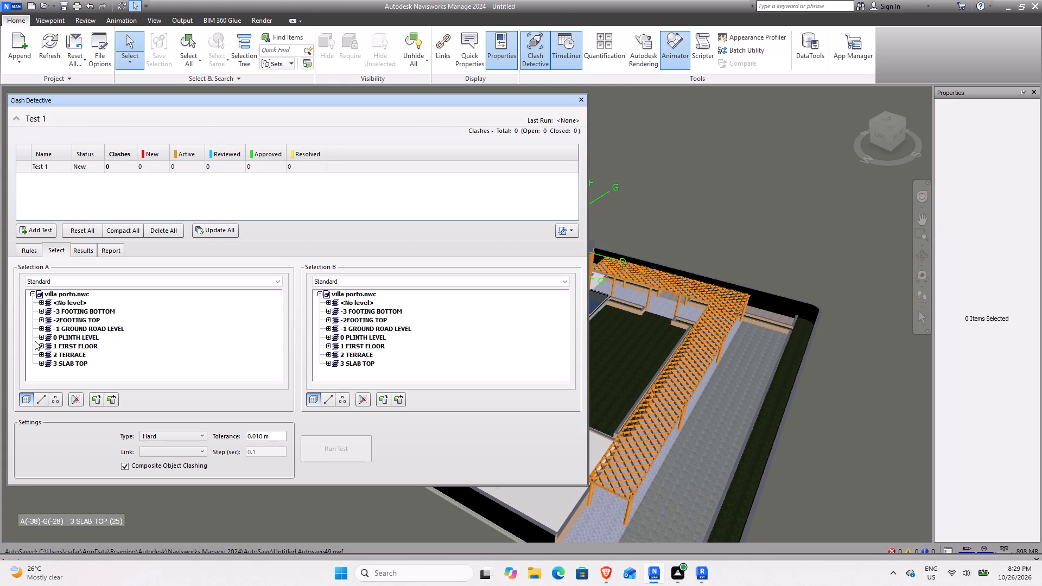
left_click(41, 322)
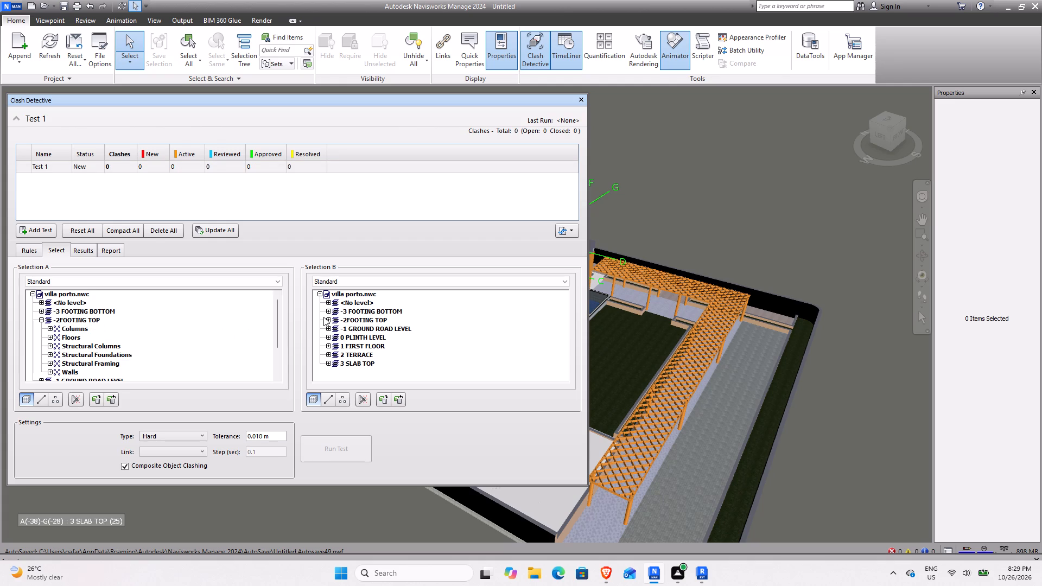
left_click(329, 319)
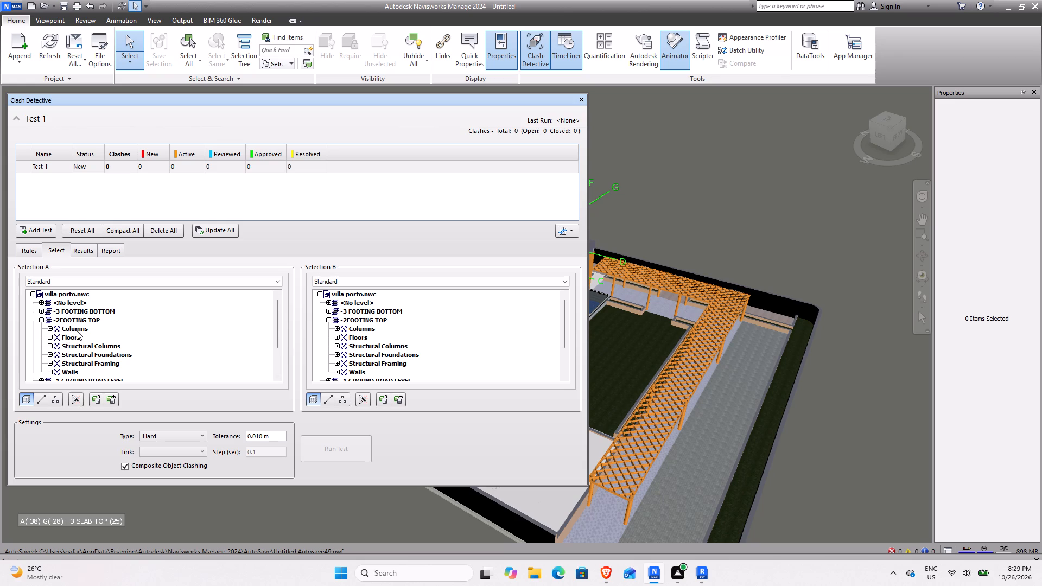
left_click(77, 330)
left_click(381, 364)
left_click(335, 453)
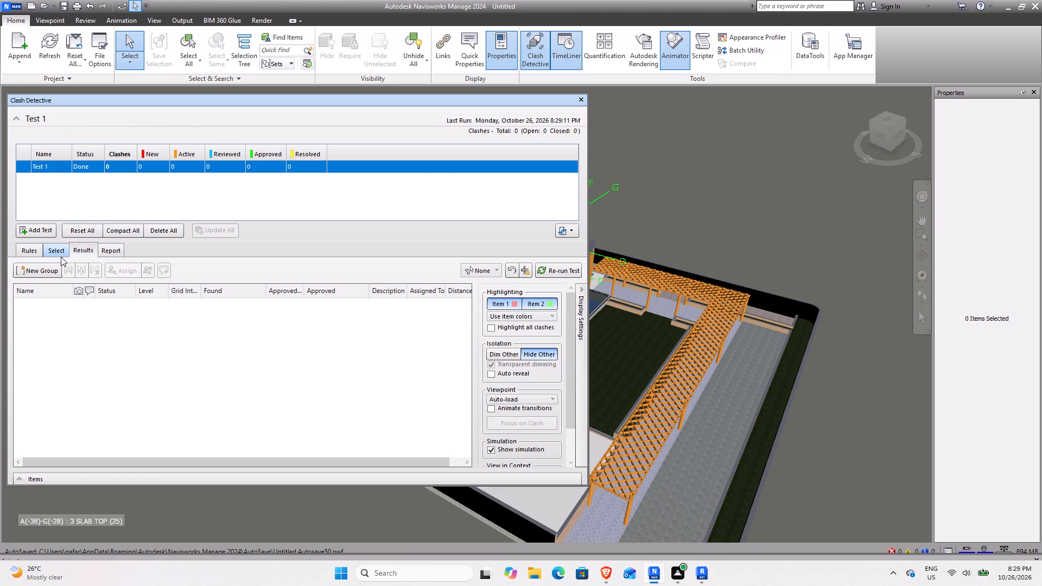
Change Selection B to -2FOOTING TOP Columns and run Test 1 again.
left_click_drag(61, 256, 78, 277)
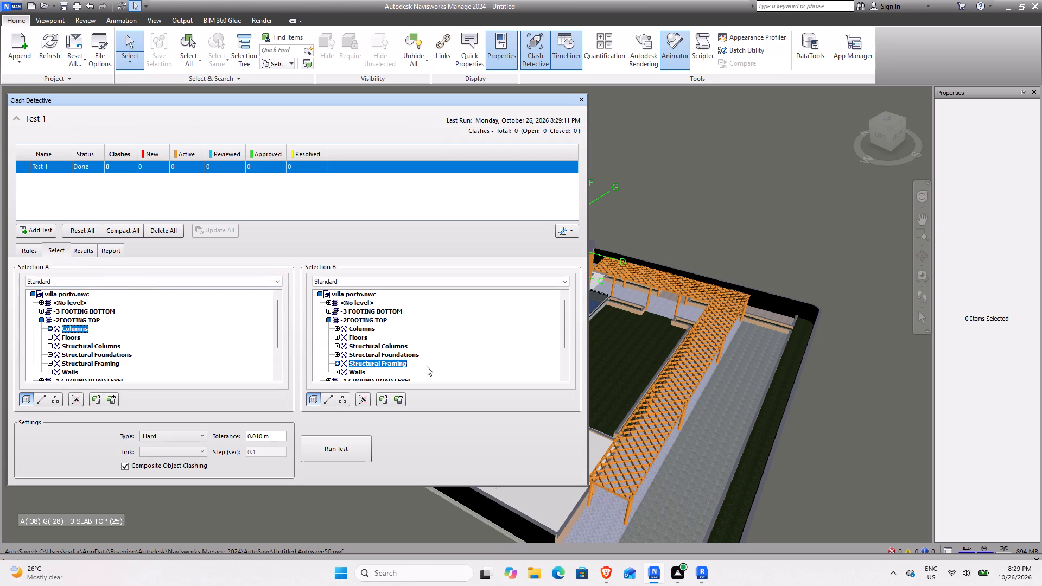
left_click(364, 327)
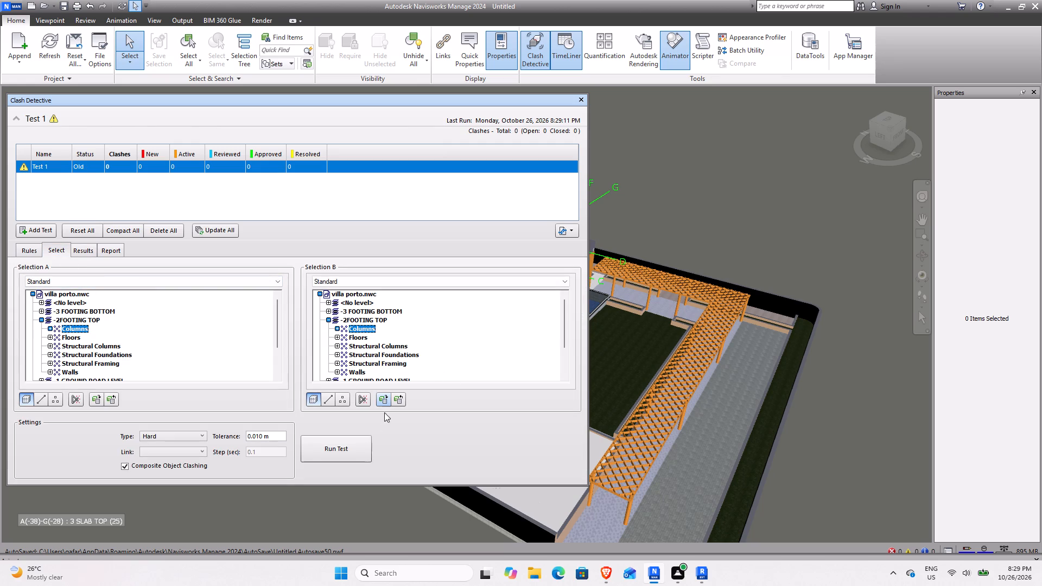
left_click(353, 443)
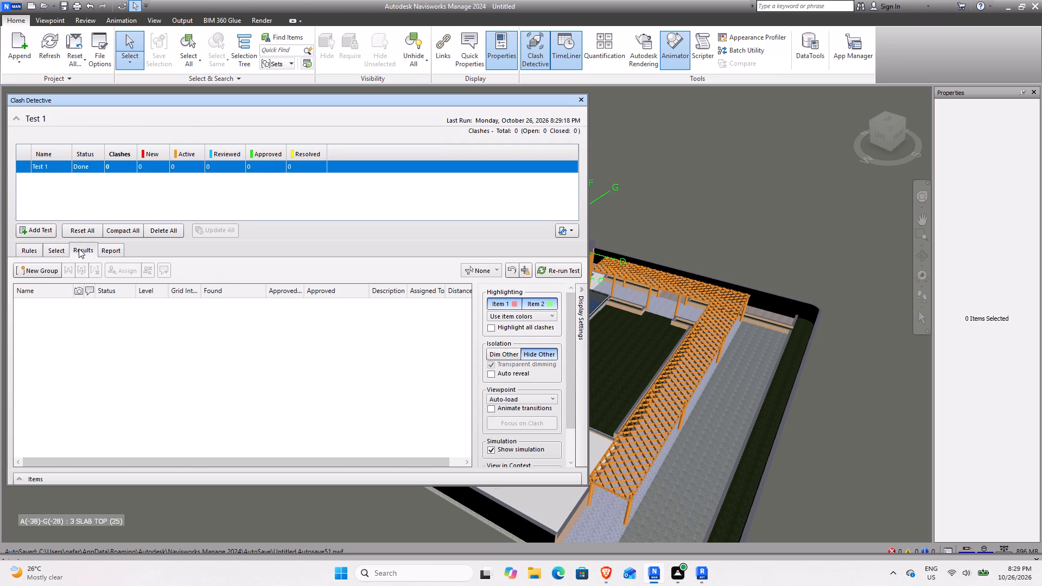
Change Selection B to -2FOOTING TOP Floors and run Test 1 against the Columns in Selection A.
left_click(61, 249)
left_click(358, 336)
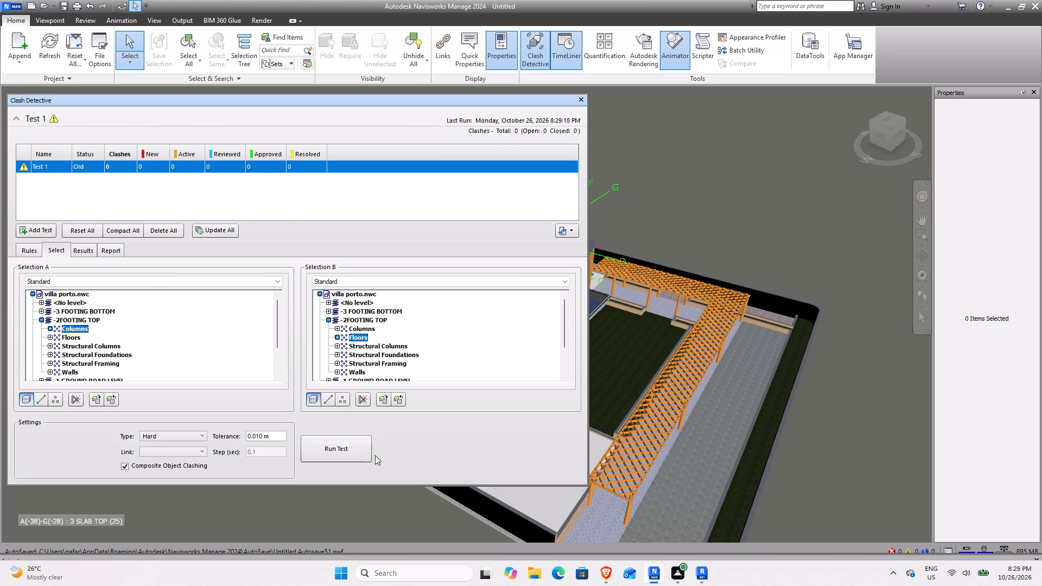
left_click(346, 451)
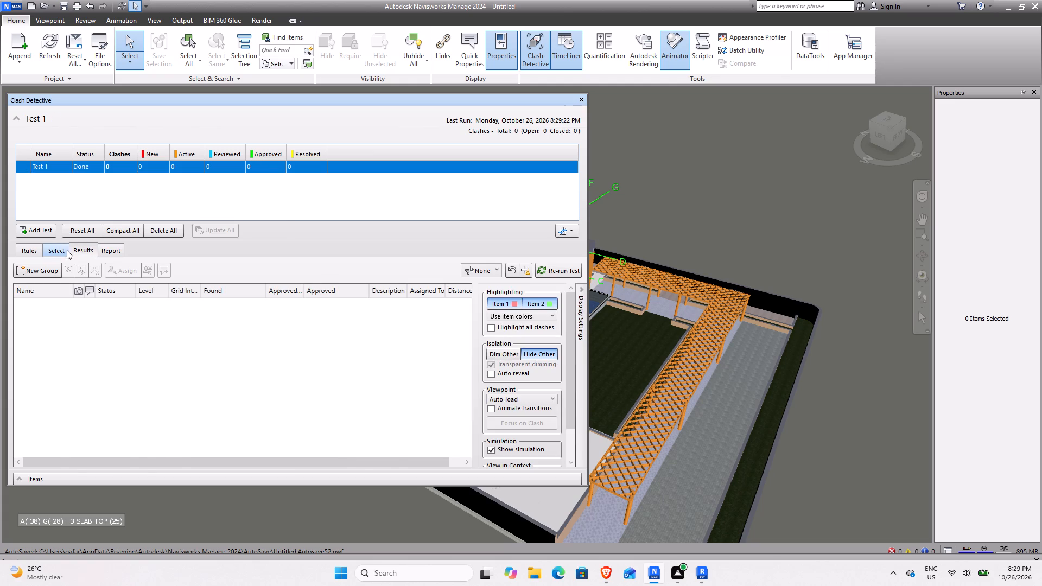
Change Selection B to -2FOOTING TOP Structural Columns and run Test 1 against the Columns in Selection A.
left_click(67, 250)
left_click(383, 346)
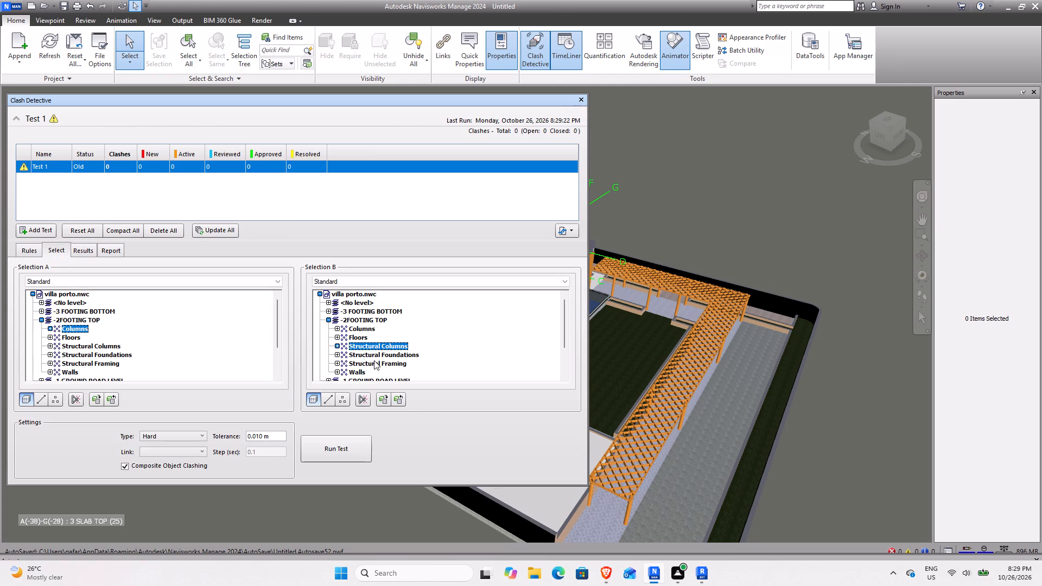
left_click(339, 450)
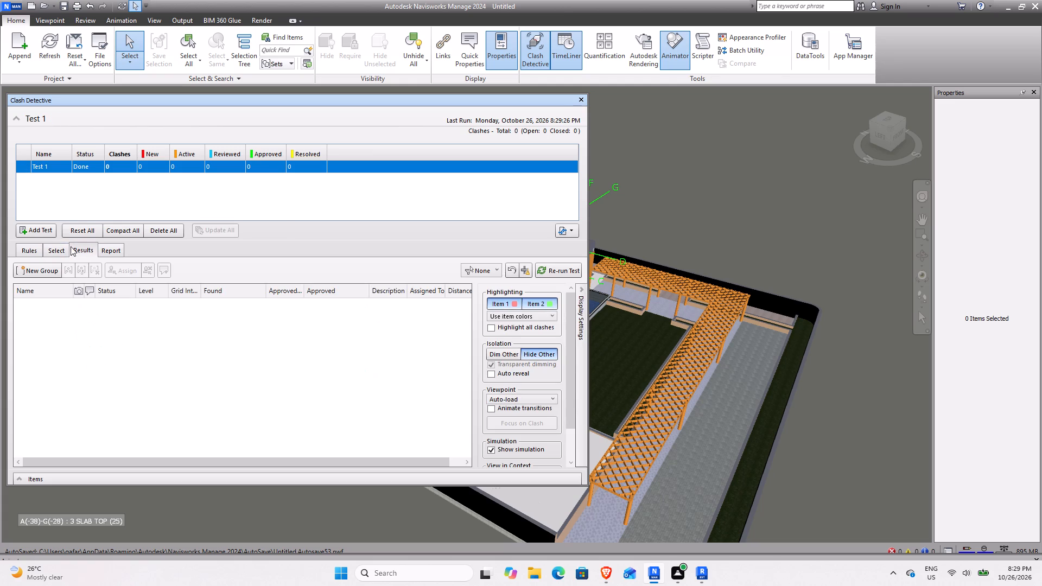
Run Test 1 with -2FOOTING TOP Structural Columns as Selection A and -2FOOTING TOP Walls as Selection B.
left_click(60, 253)
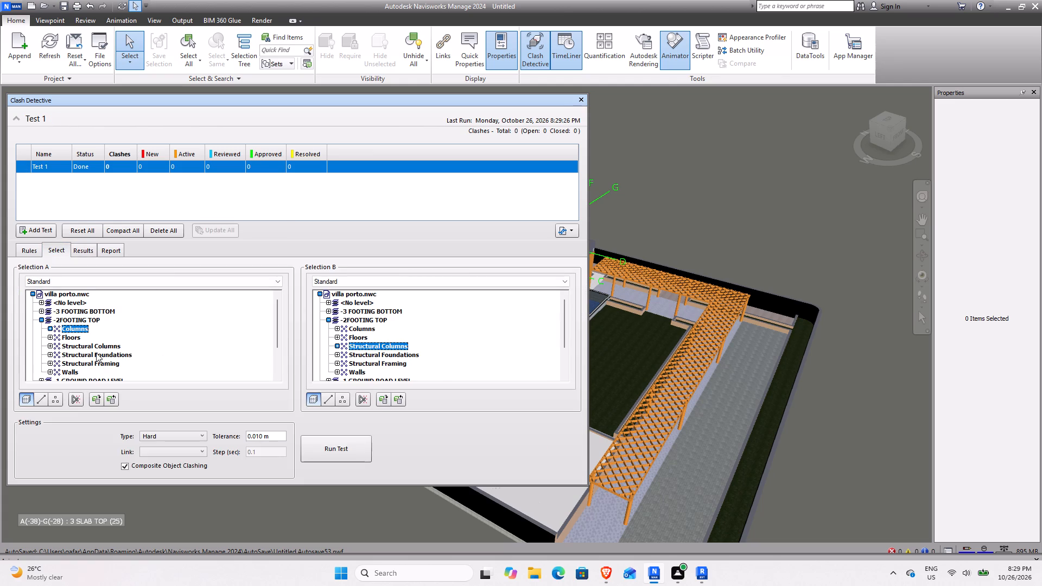
left_click(103, 343)
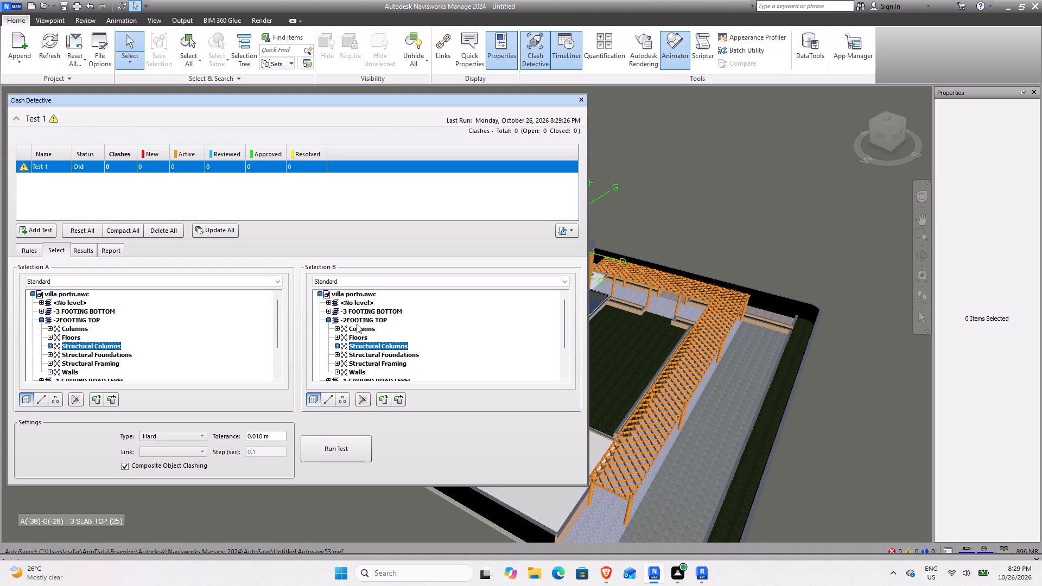
left_click(361, 371)
left_click(365, 442)
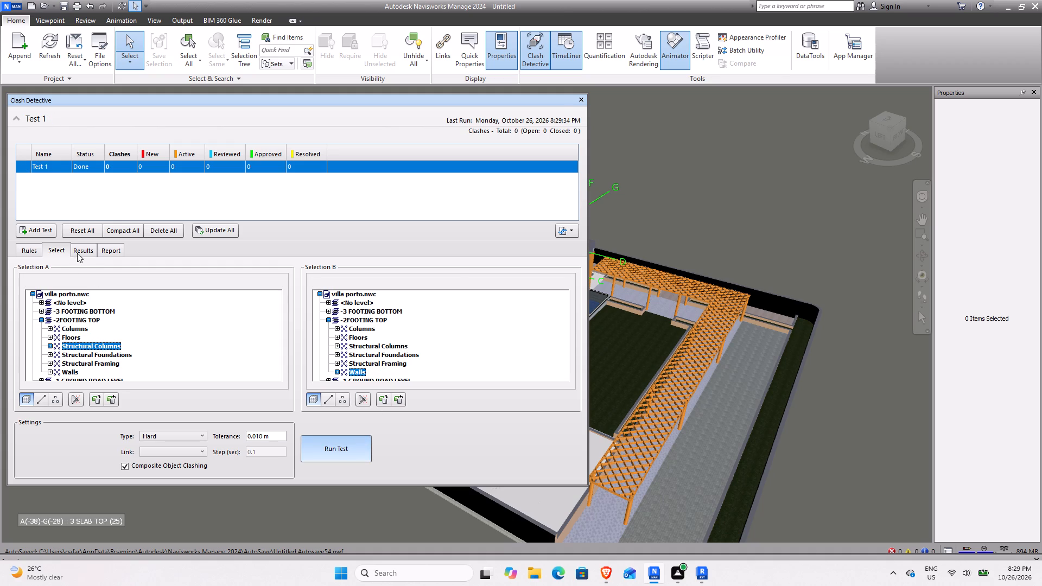
Change Selection B to -2FOOTING TOP Structural Framing and run Test 1 against the Structural Columns in Selection A.
left_click(63, 250)
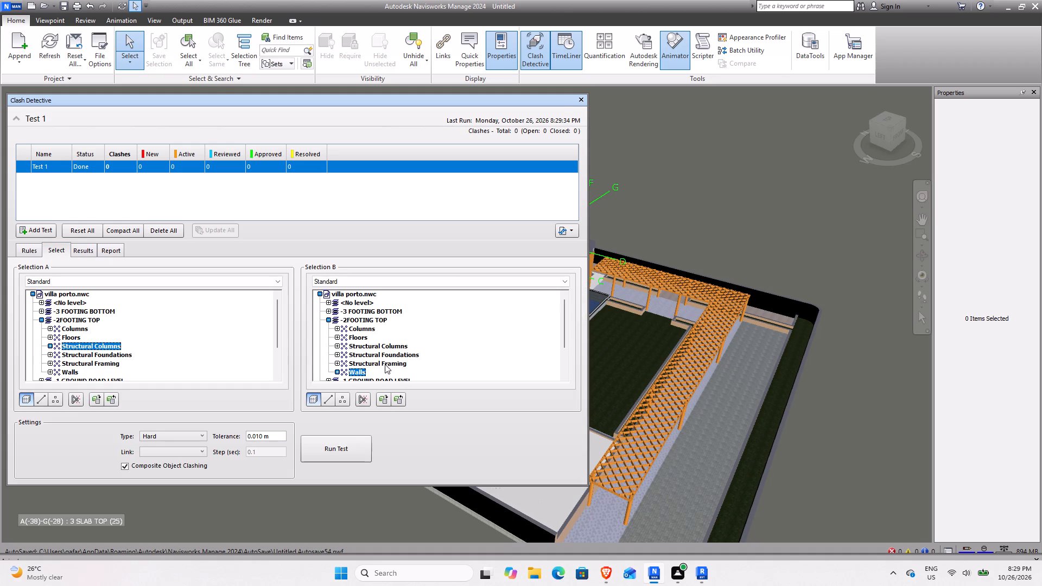
left_click(383, 366)
left_click(328, 442)
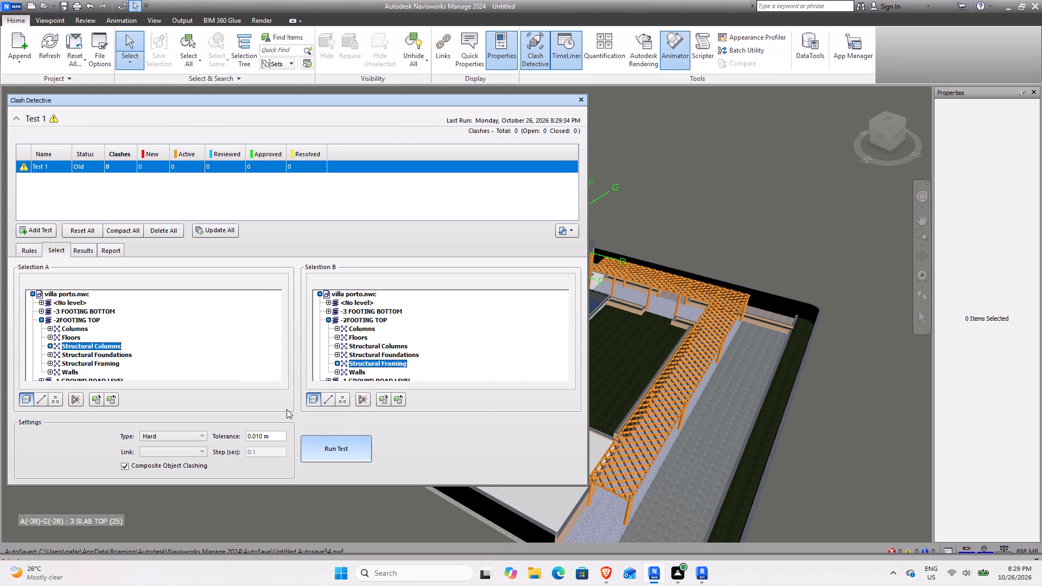
Expand 0 PLINTH LEVEL in Selection A and examine the individual floor types under its Floors category.
left_click(55, 248)
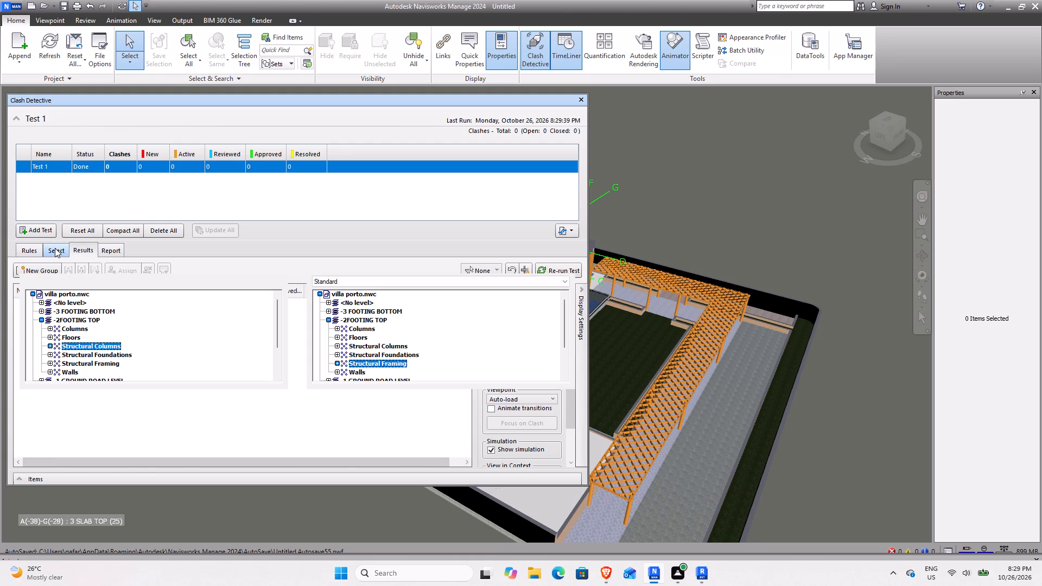
scroll(120, 358, "down", 3)
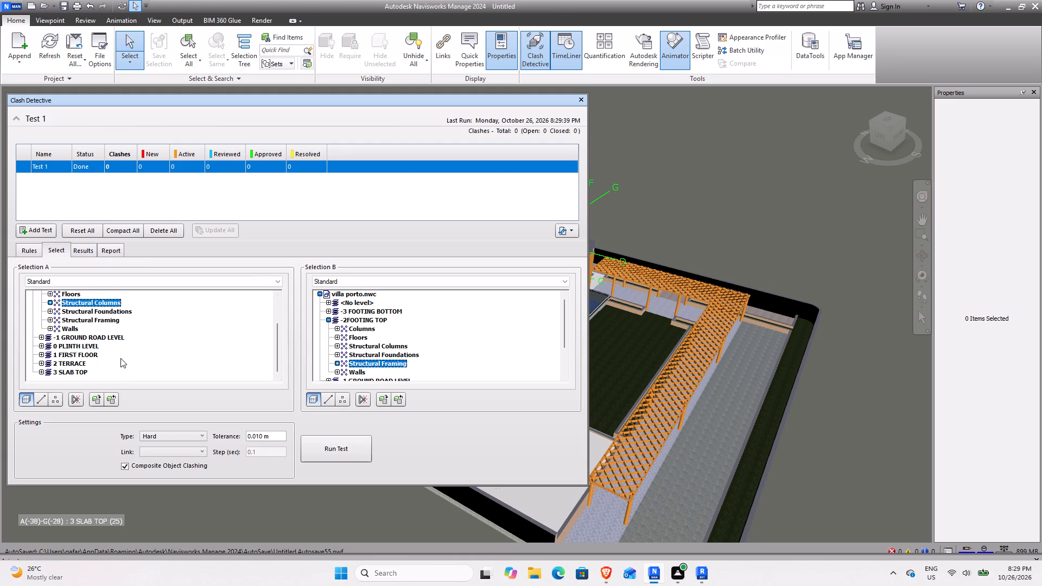
left_click(72, 343)
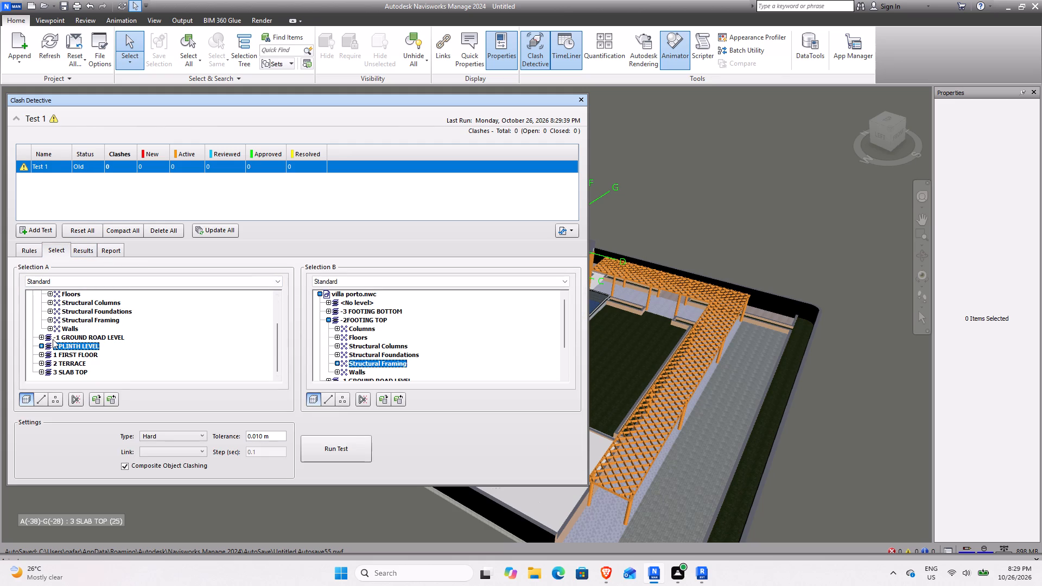
left_click(42, 343)
left_click(71, 347)
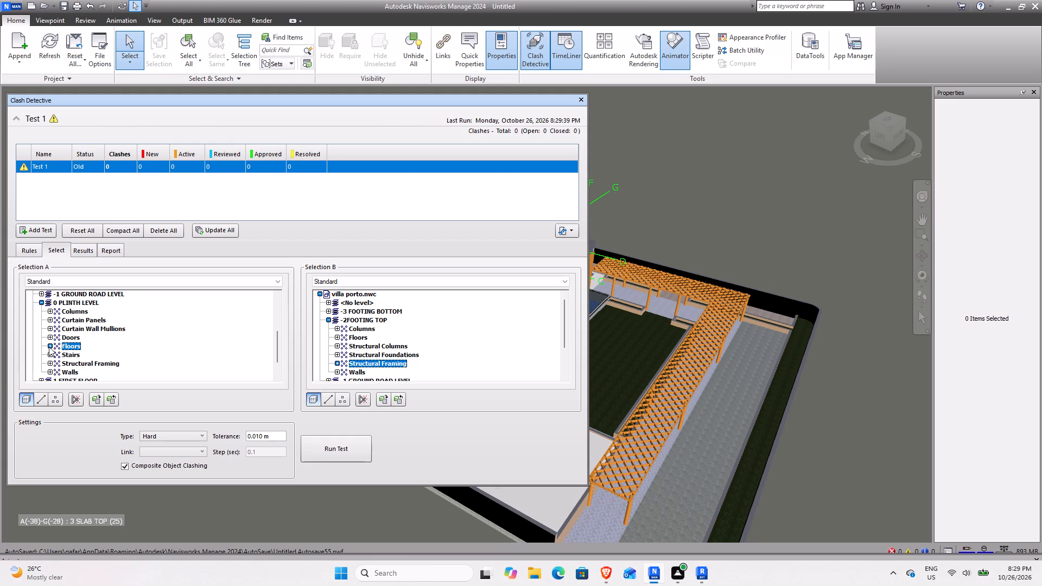
left_click(49, 347)
left_click(49, 347)
left_click(50, 342)
left_click(50, 348)
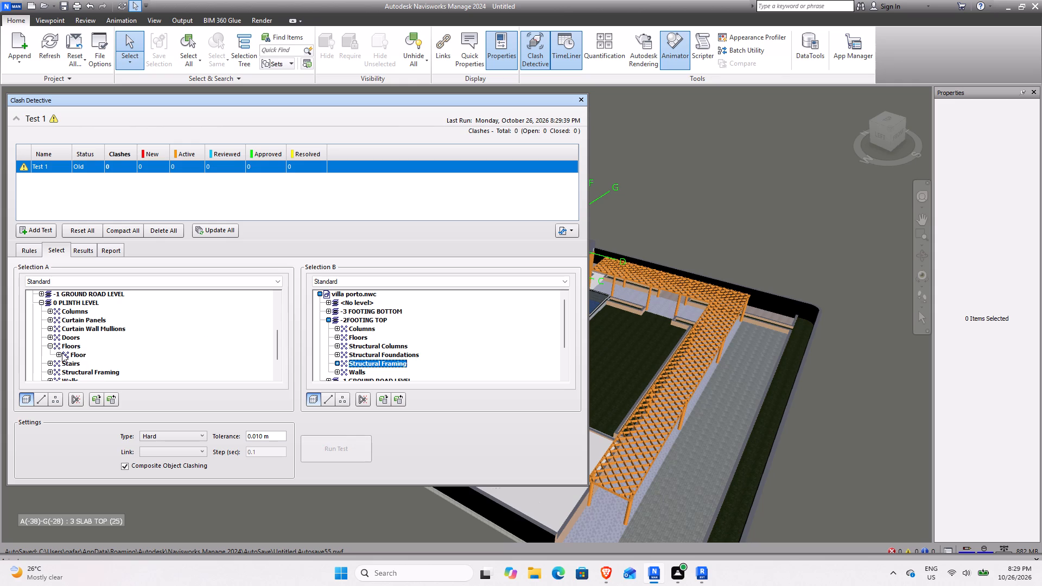
double_click(62, 353)
left_click(58, 353)
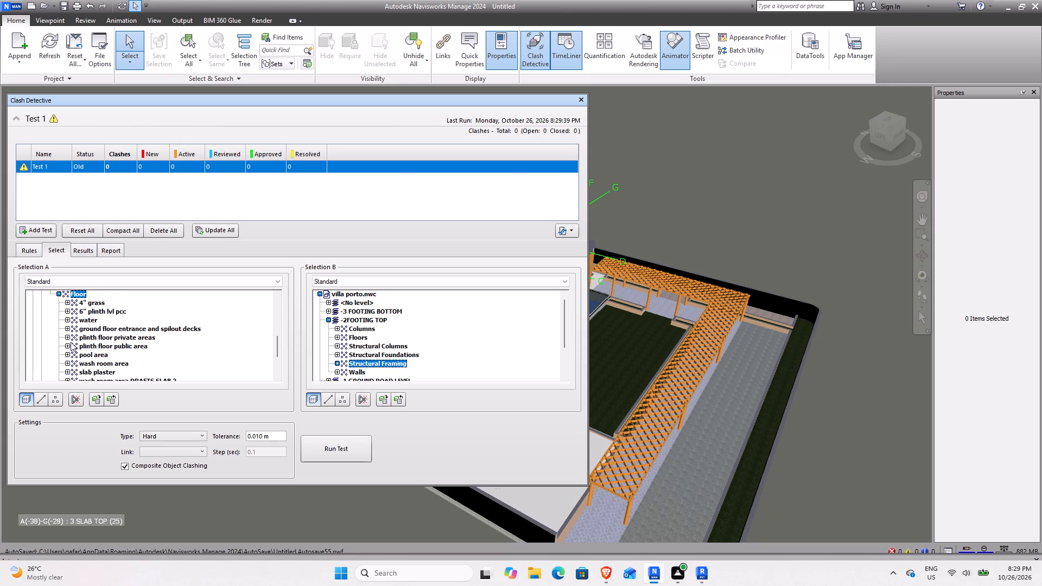
scroll(91, 340, "down", 2)
scroll(134, 343, "up", 1)
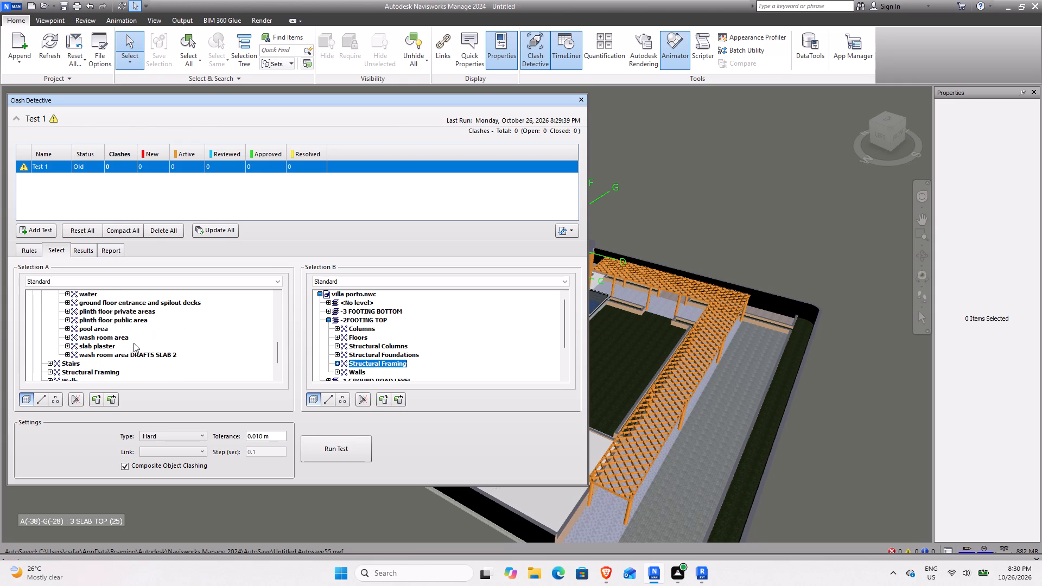
scroll(134, 343, "up", 2)
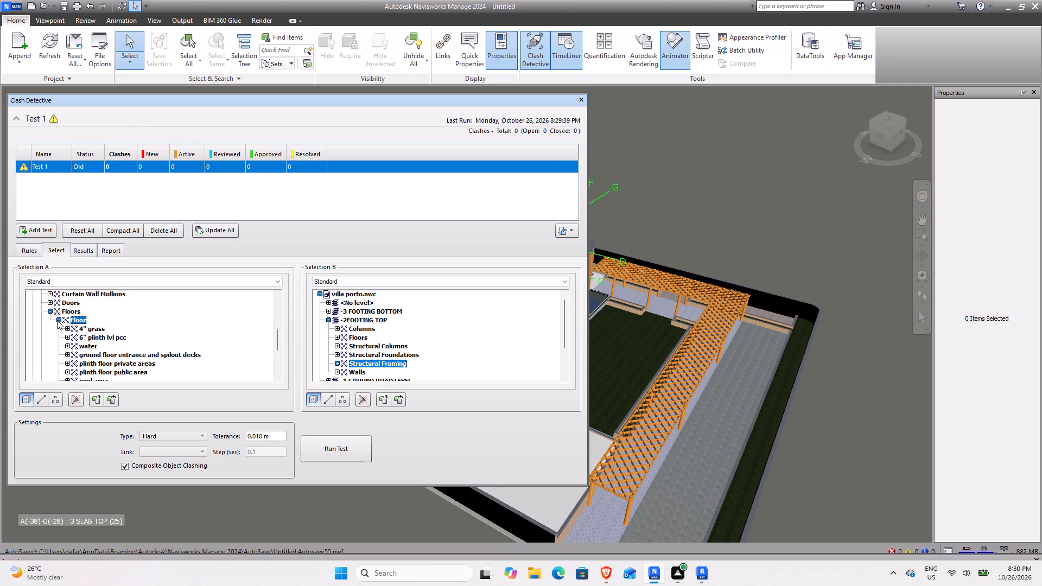
left_click(57, 320)
left_click(48, 311)
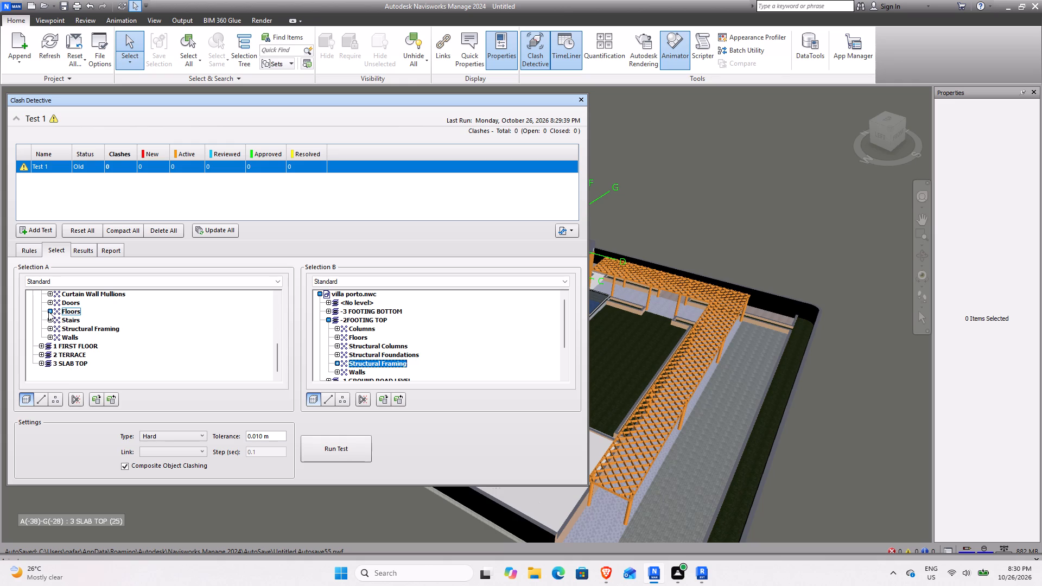
Set Selection A of Test 1 to the whole 0 PLINTH LEVEL Floors category.
left_click(68, 309)
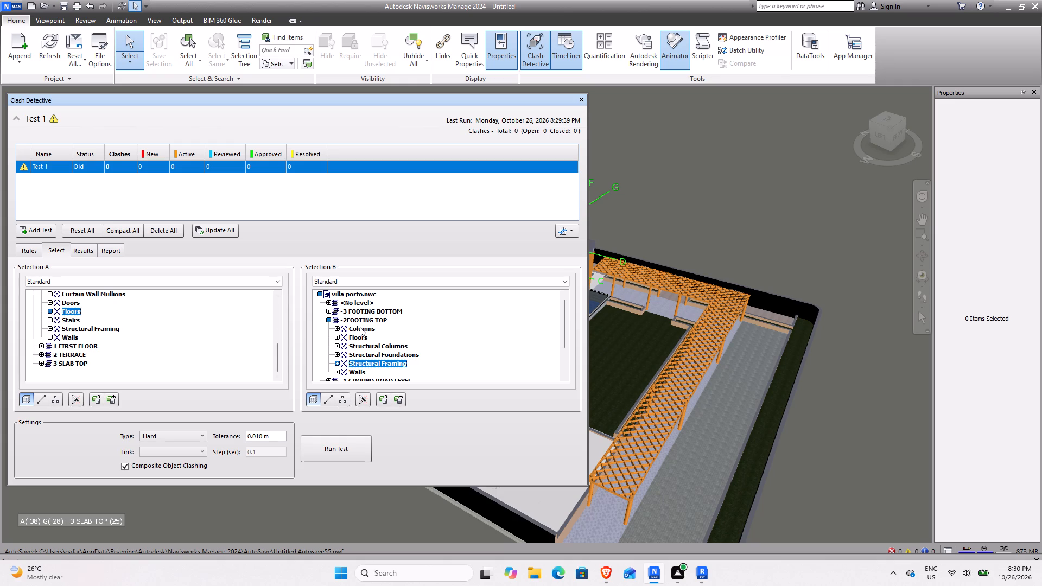
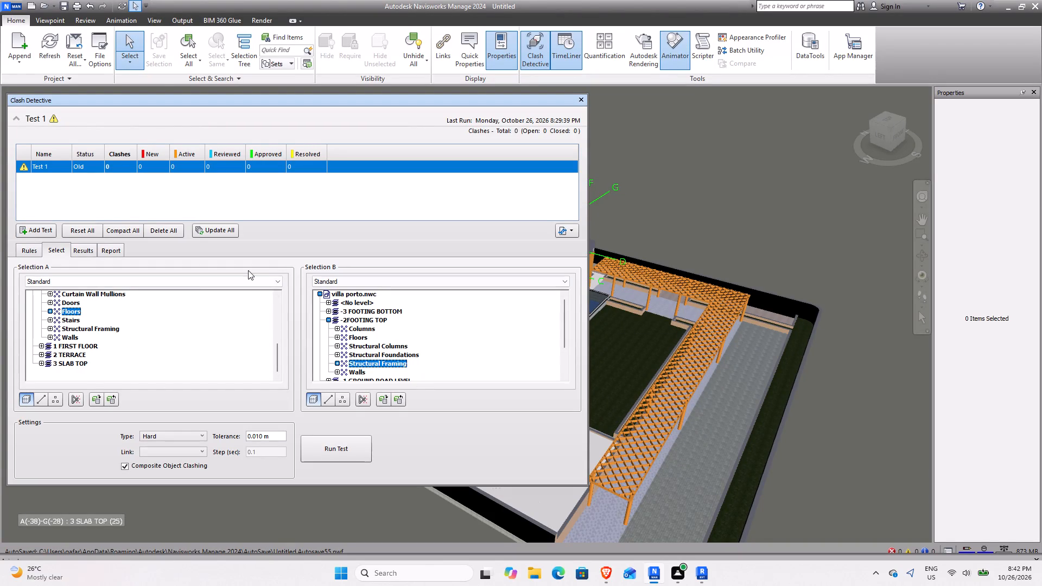
Run Test 1 with the whole 0 PLINTH LEVEL as both Selection A and Selection B.
left_click(23, 170)
scroll(80, 315, "up", 1)
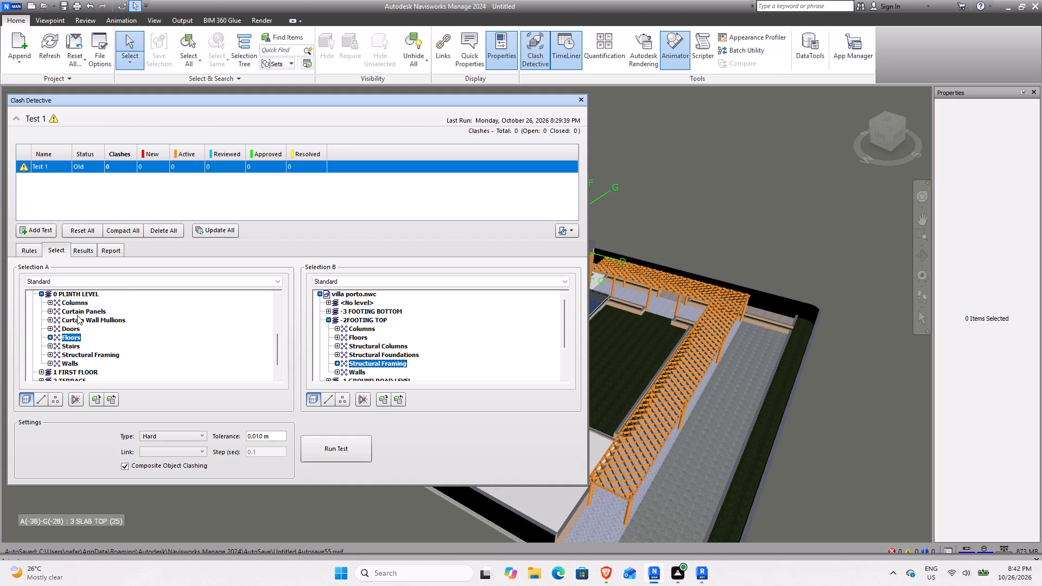
left_click(67, 295)
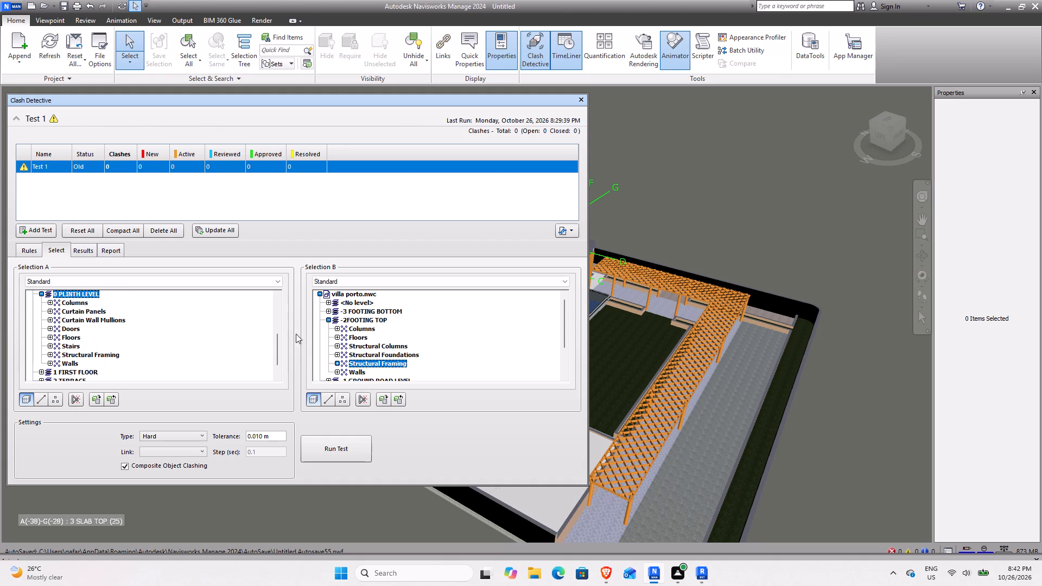
scroll(363, 347, "down", 1)
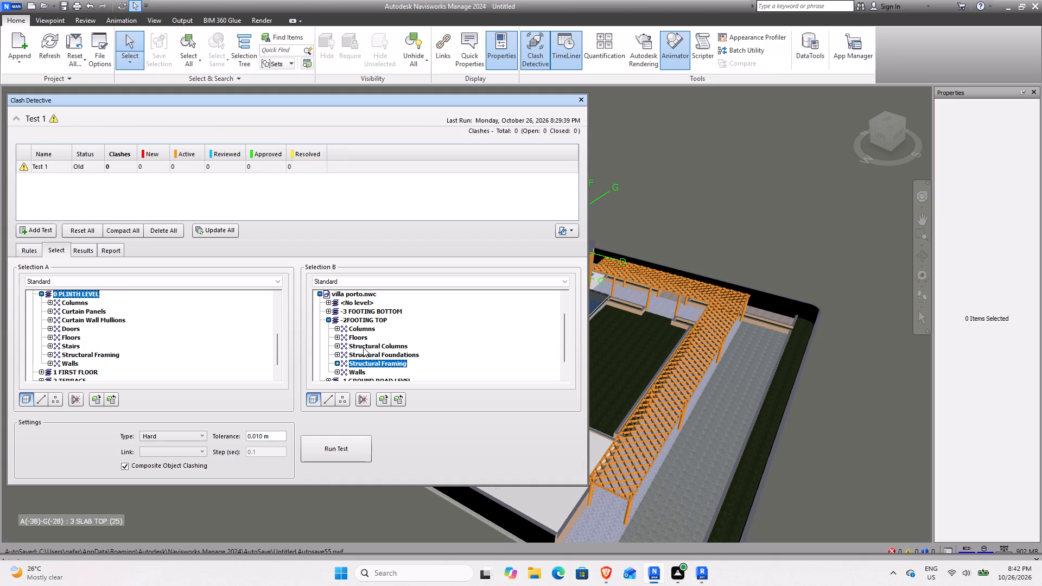
left_click(353, 362)
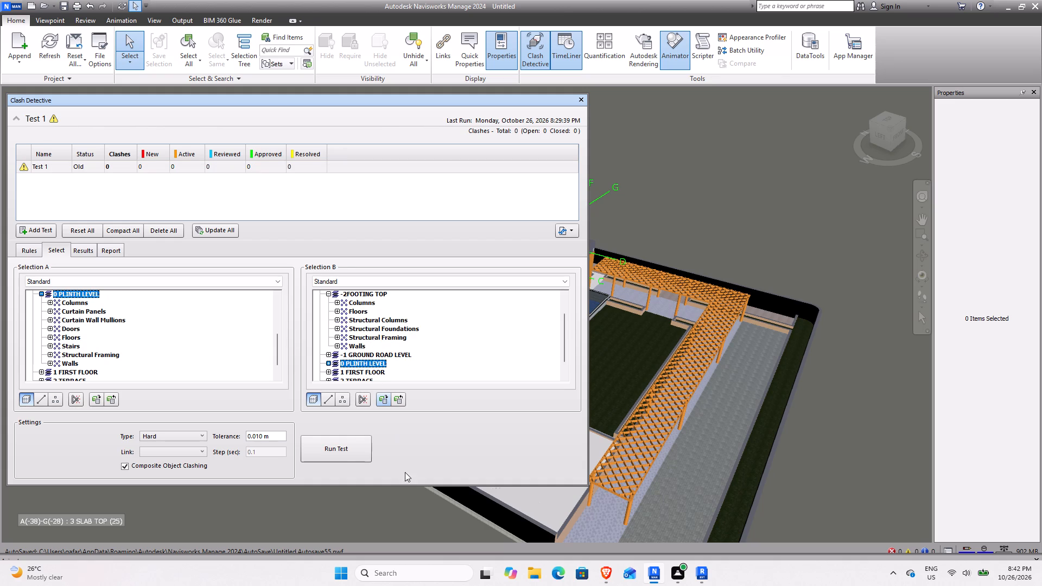
left_click(334, 446)
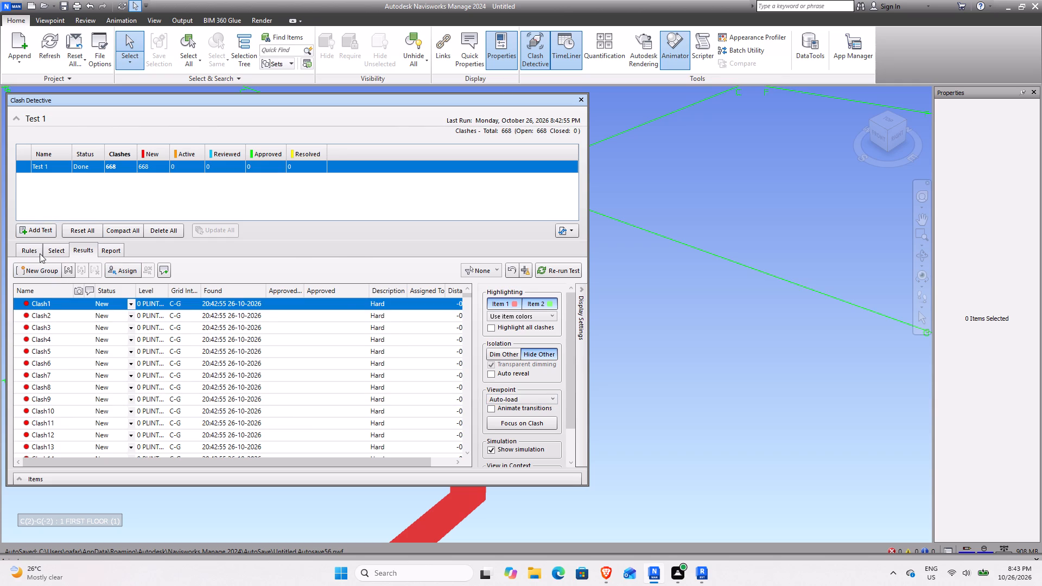
Run Test 1 with 0 PLINTH LEVEL Structural Framing as Selection A and 0 PLINTH LEVEL Walls as Selection B.
left_click(56, 253)
left_click(45, 336)
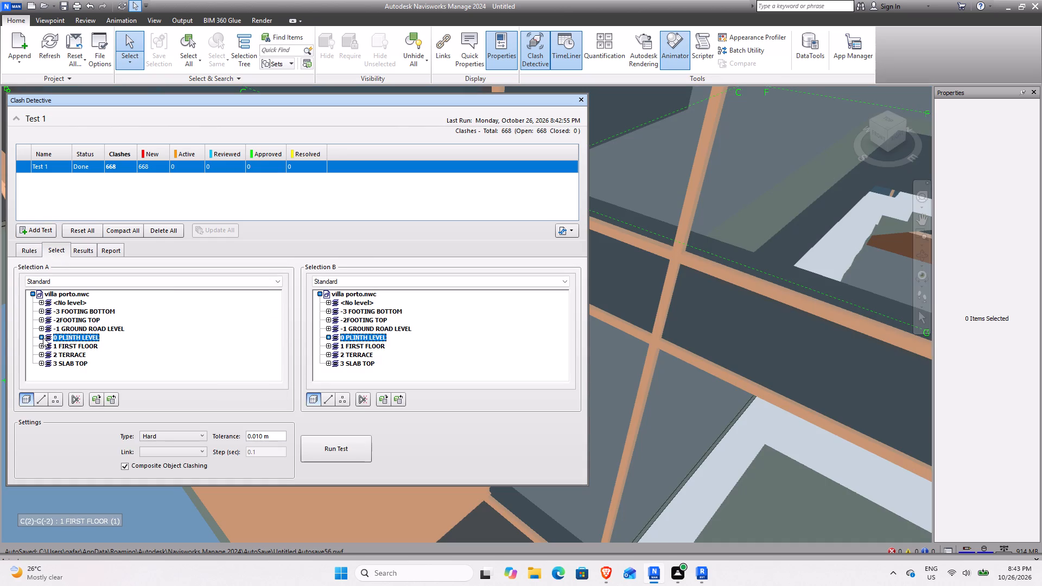
left_click(43, 337)
left_click(329, 336)
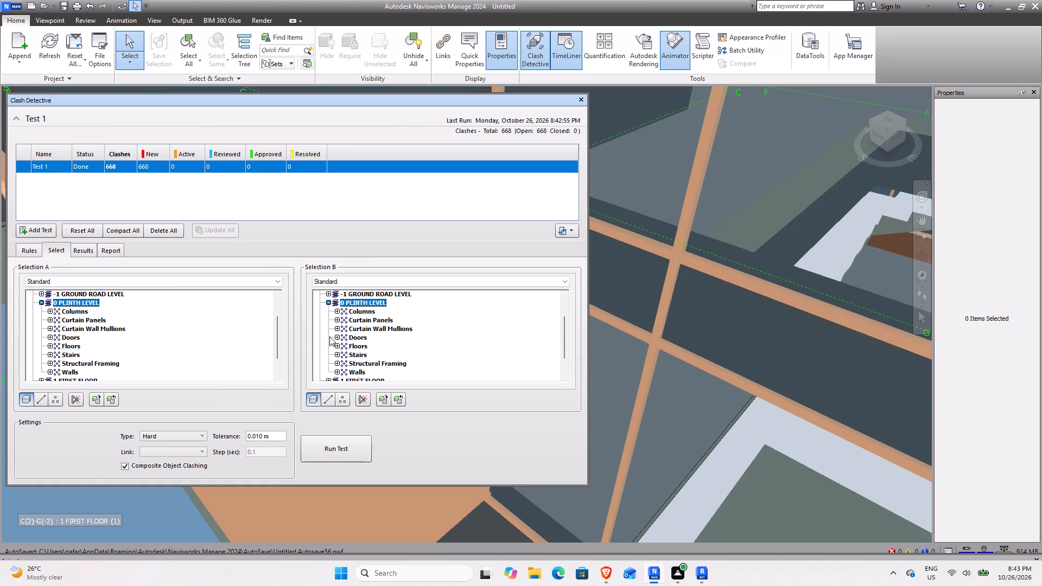
scroll(364, 341, "down", 2)
scroll(365, 342, "up", 1)
left_click(99, 362)
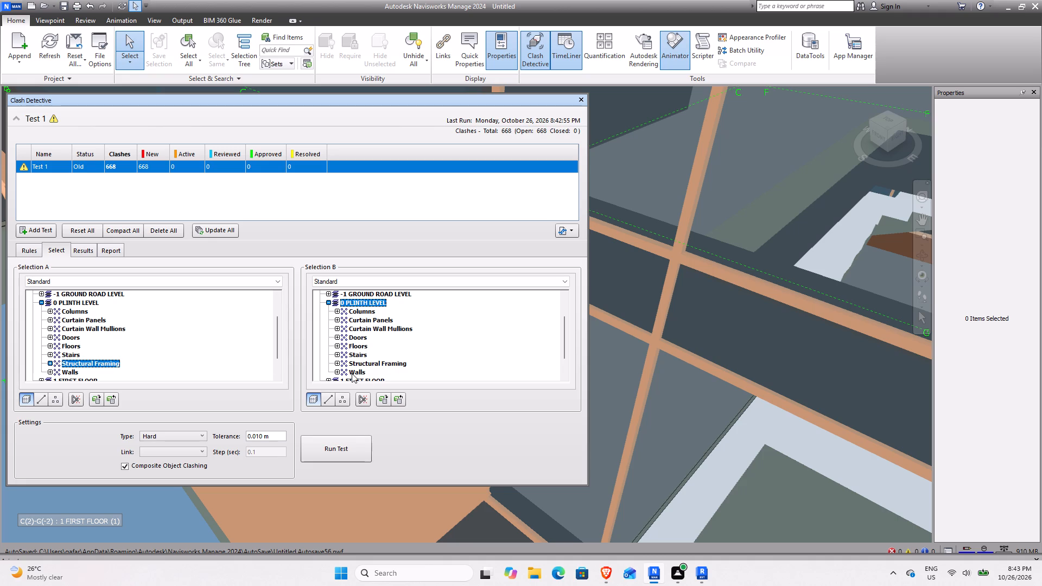
left_click(352, 373)
left_click(334, 447)
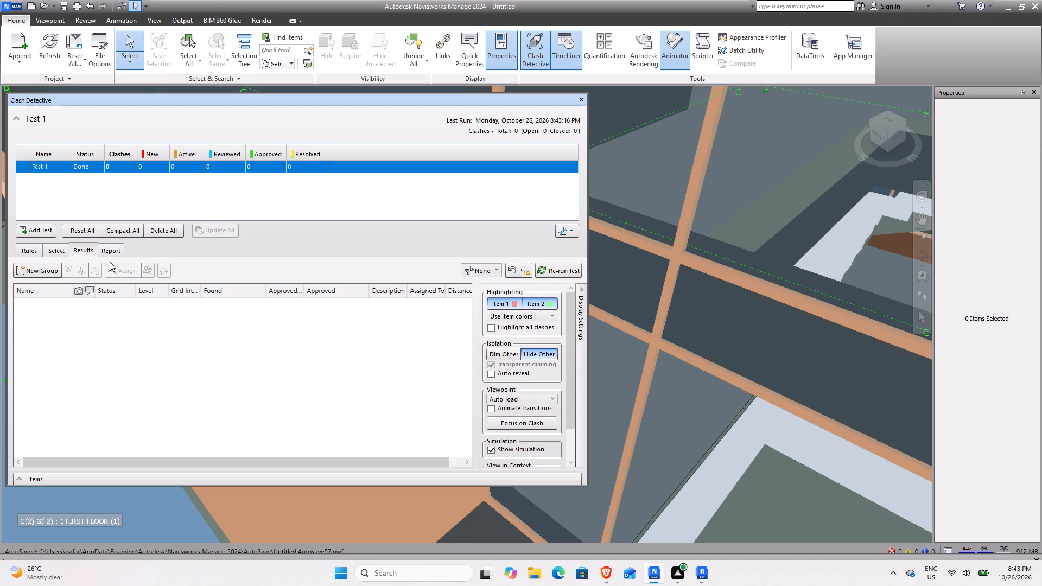
Change Selection B to 0 PLINTH LEVEL Floors and run Test 1 against the Structural Framing in Selection A.
left_click_drag(58, 252, 63, 259)
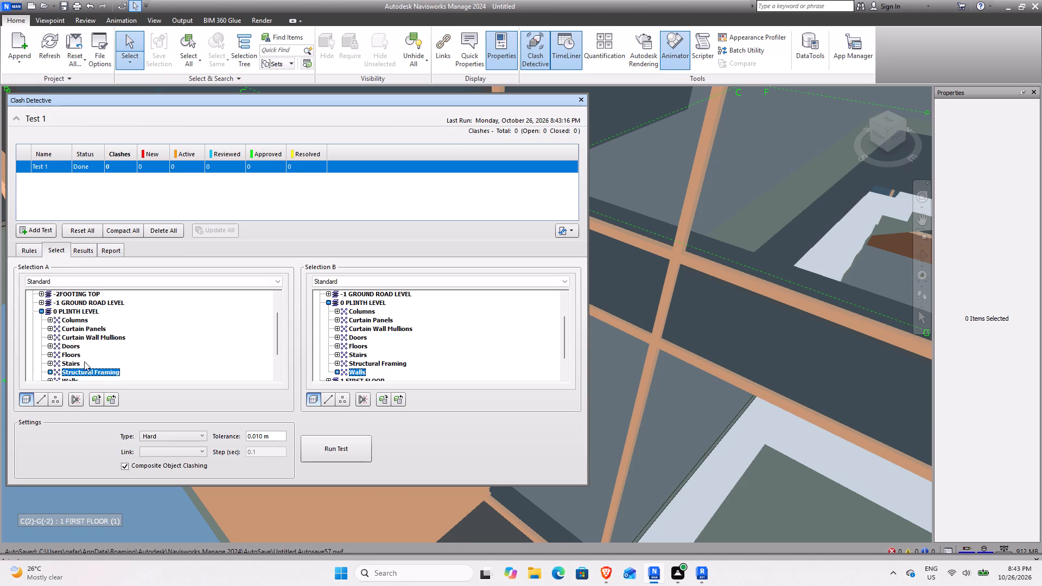
scroll(77, 358, "down", 1)
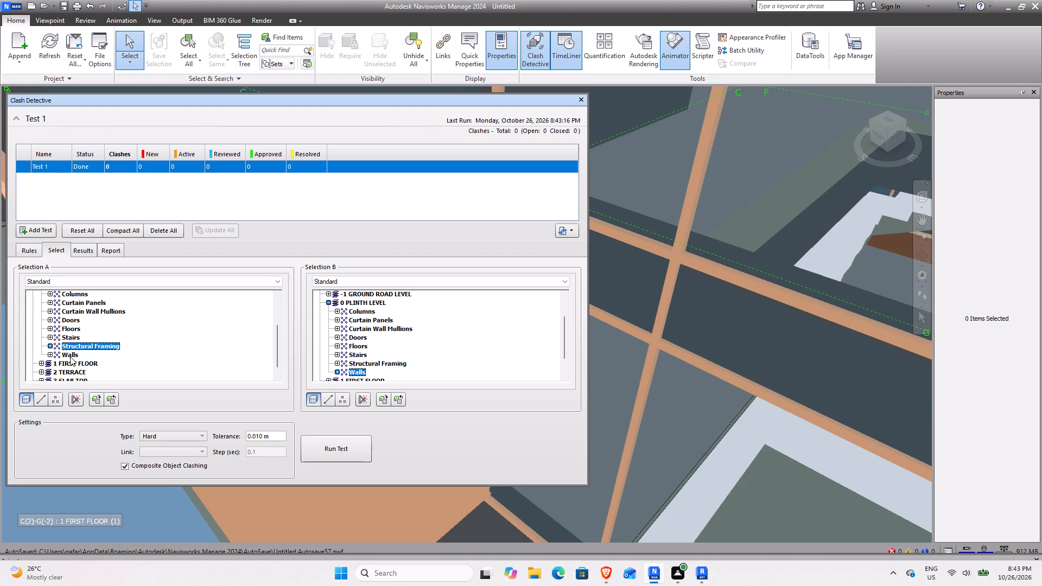
left_click(357, 348)
left_click(330, 449)
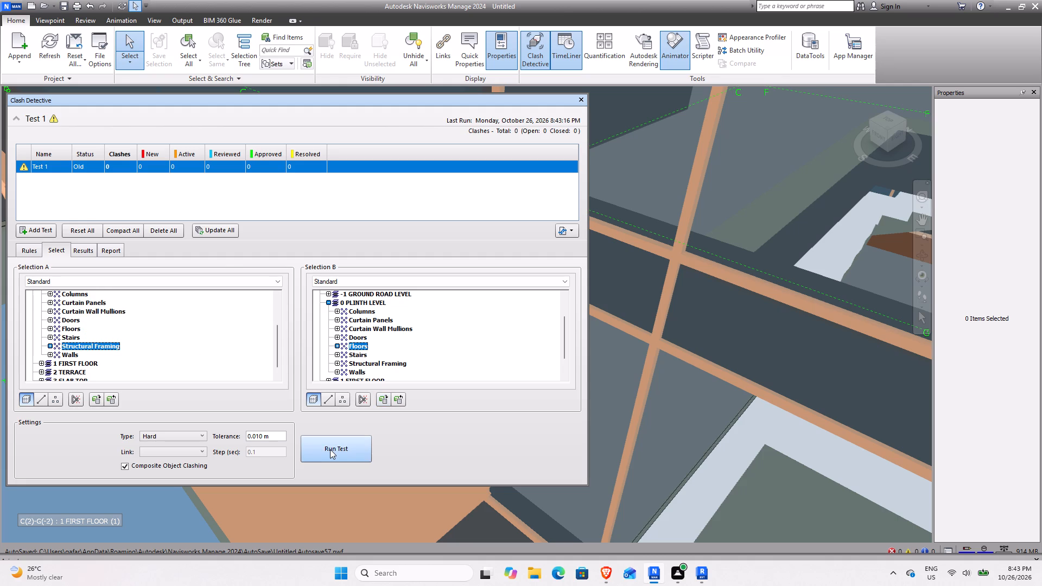
Change Selection B to 0 PLINTH LEVEL Curtain Panels and run Test 1 against the Structural Framing.
left_click(64, 248)
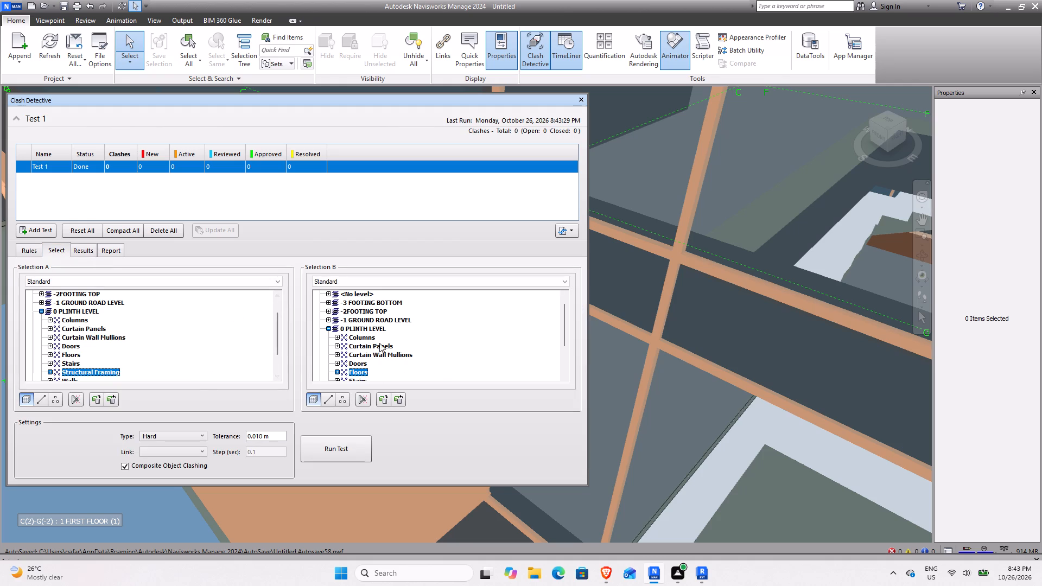
left_click(365, 344)
left_click(347, 453)
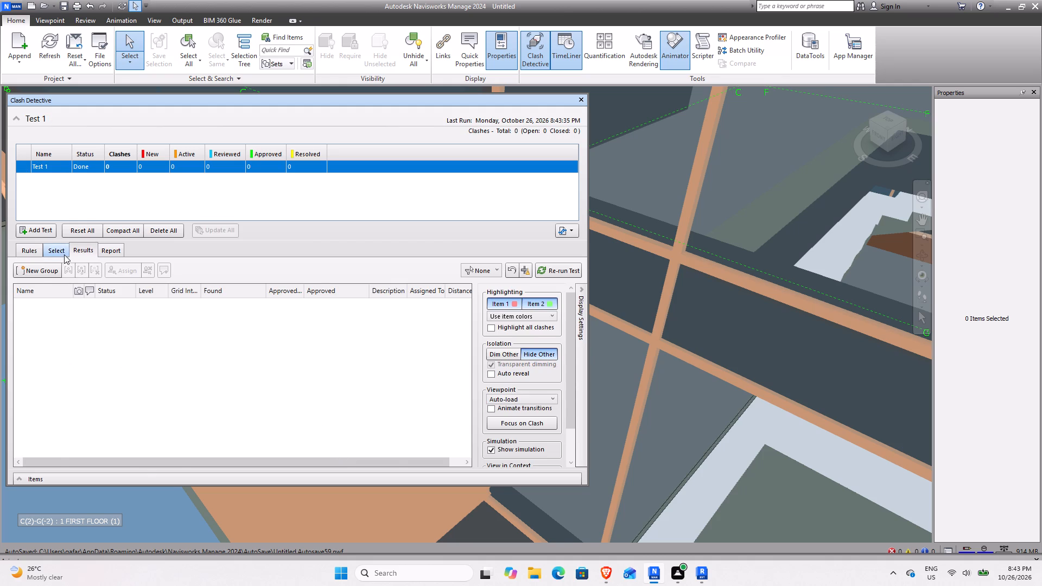
Change Selection B to 0 PLINTH LEVEL Columns and run Test 1 against the Structural Framing.
left_click(63, 254)
left_click(360, 346)
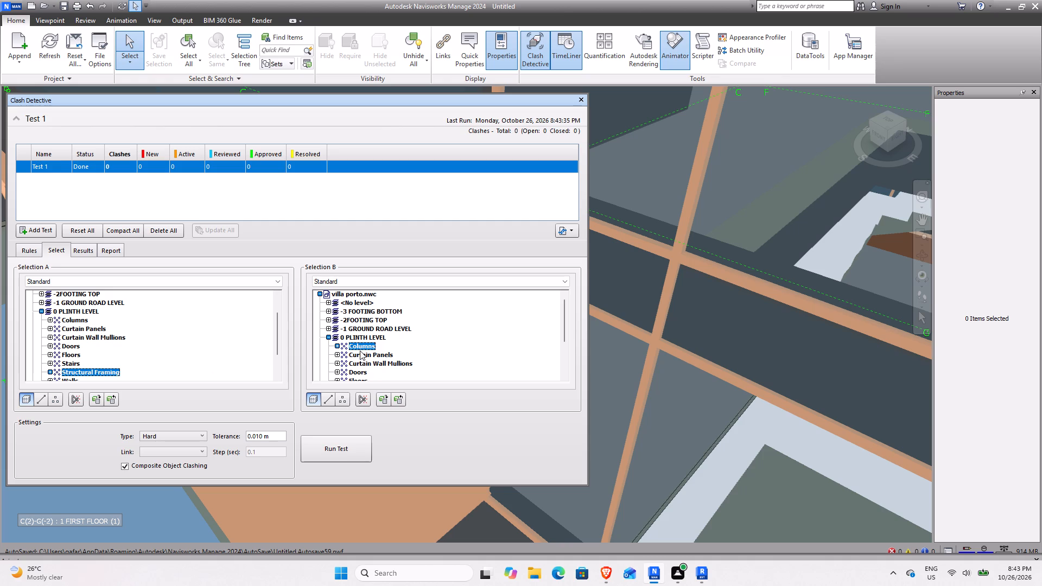
left_click(344, 451)
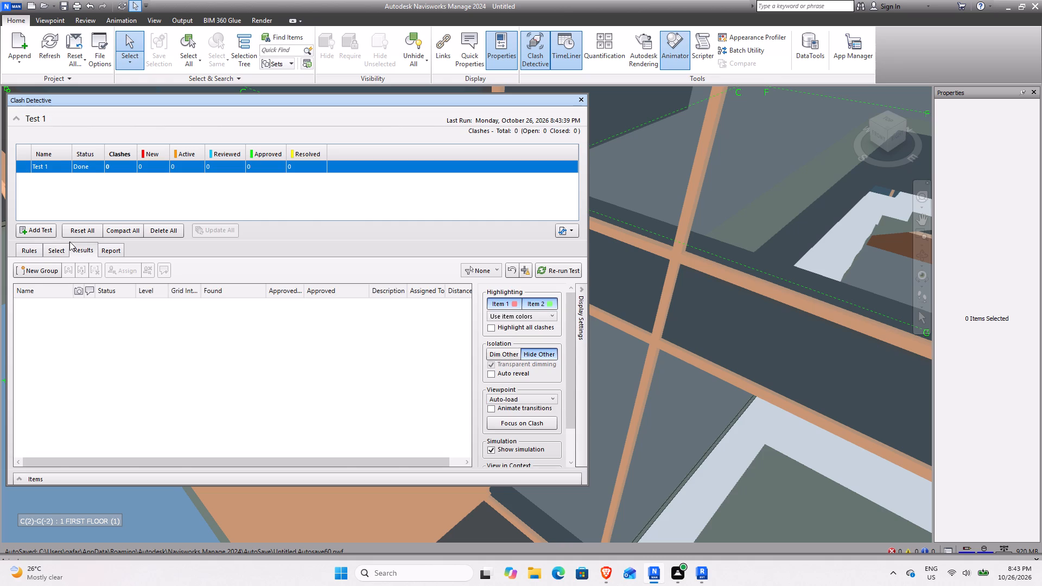
Change Selection B to 0 PLINTH LEVEL Doors and run Test 1 against the Structural Framing.
left_click(49, 252)
scroll(360, 358, "down", 1)
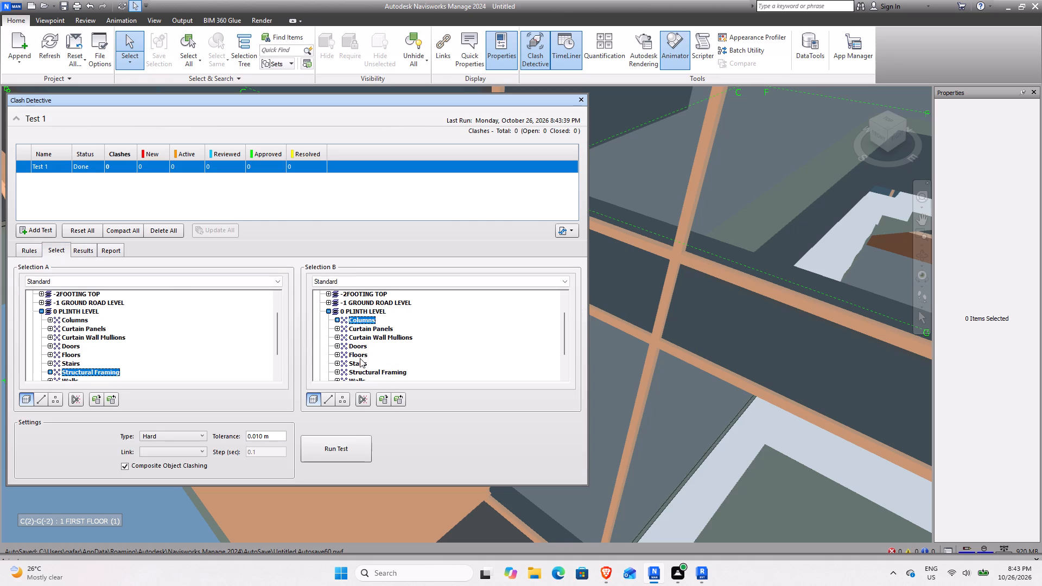
scroll(387, 362, "down", 1)
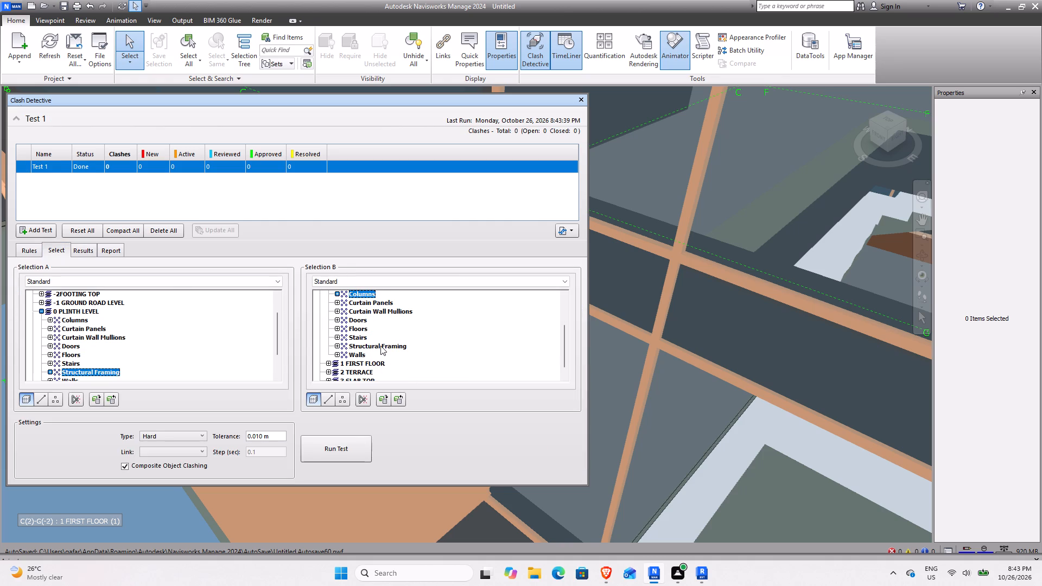
left_click(353, 336)
left_click(354, 321)
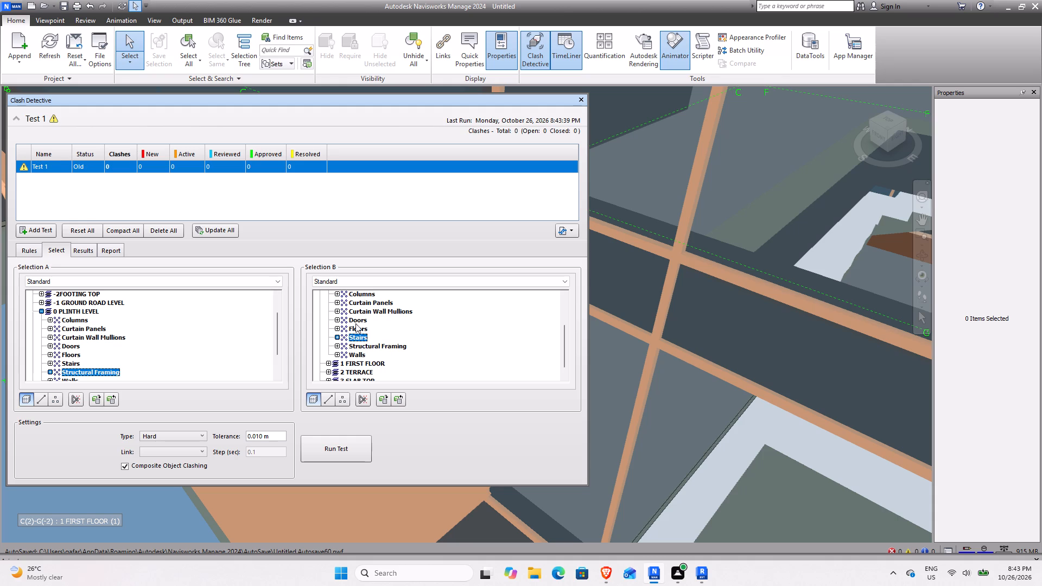
left_click(360, 456)
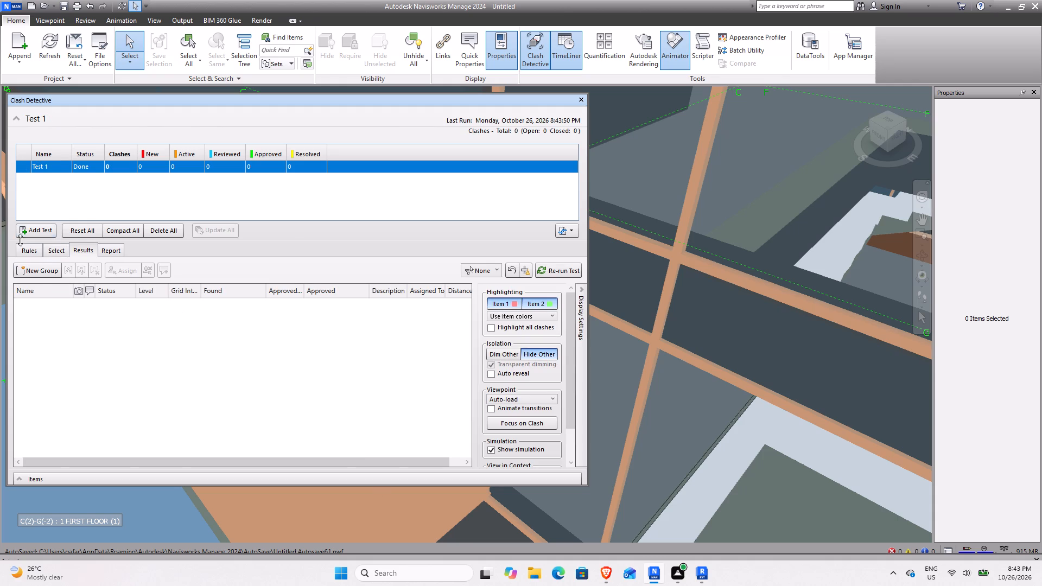
Change Selection A to 0 PLINTH LEVEL Columns and run Test 1 against the Doors in Selection B.
left_click(62, 253)
scroll(369, 362, "down", 2)
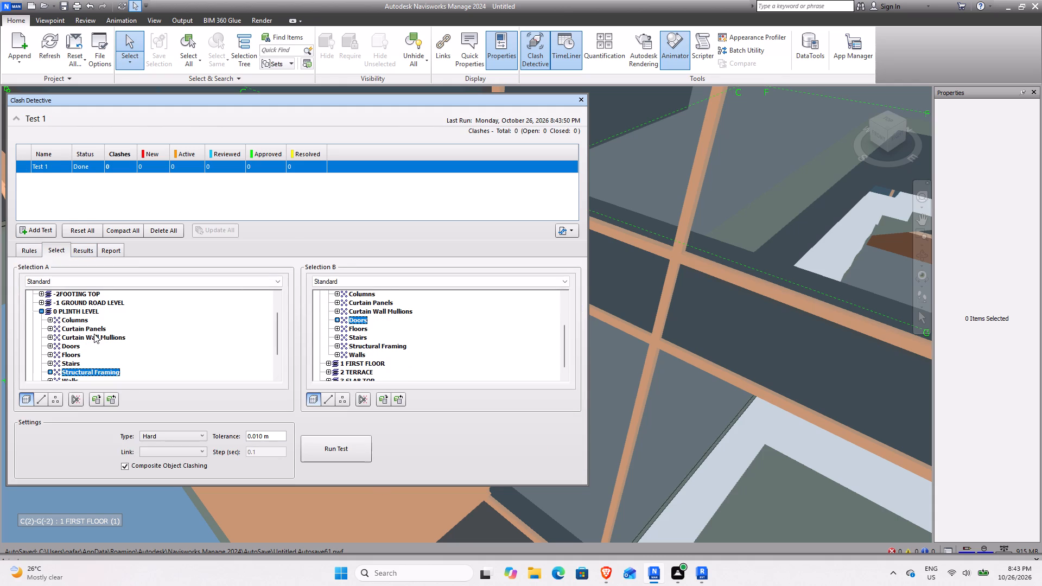
left_click(77, 321)
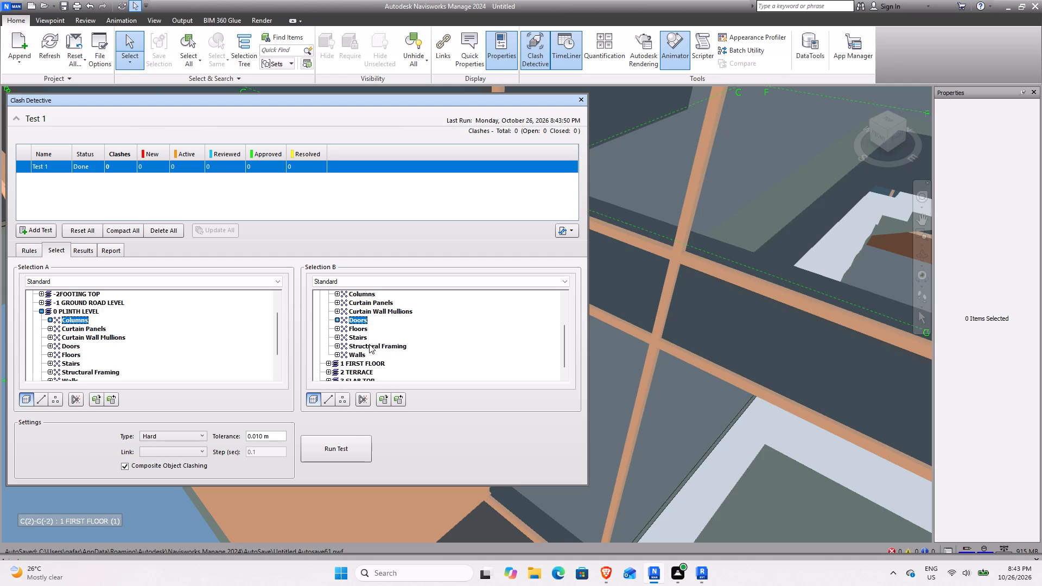
left_click(347, 453)
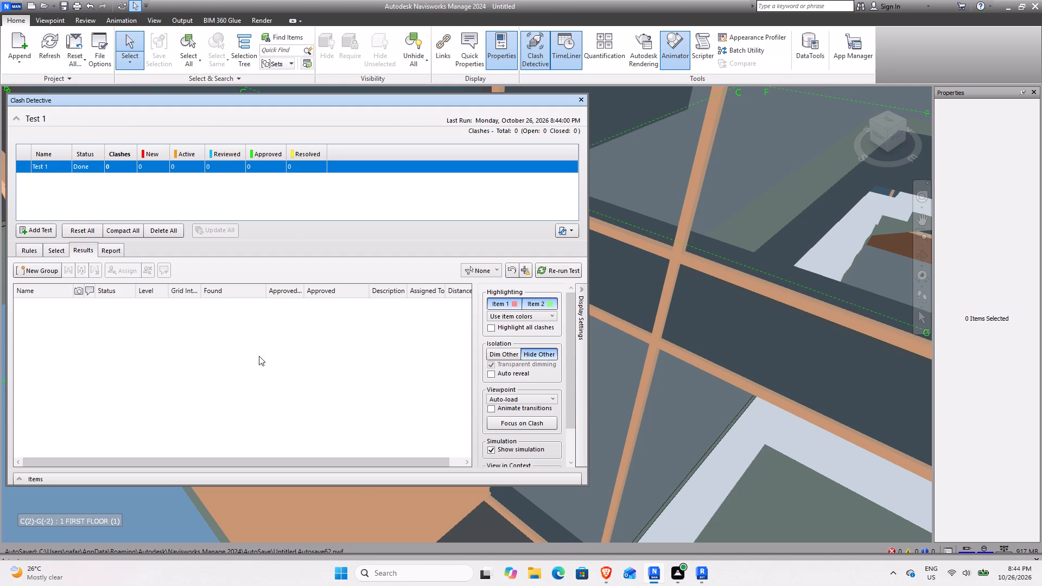
Run Test 1 with 0 PLINTH LEVEL Curtain Panels as both Selection A and Selection B.
left_click(59, 254)
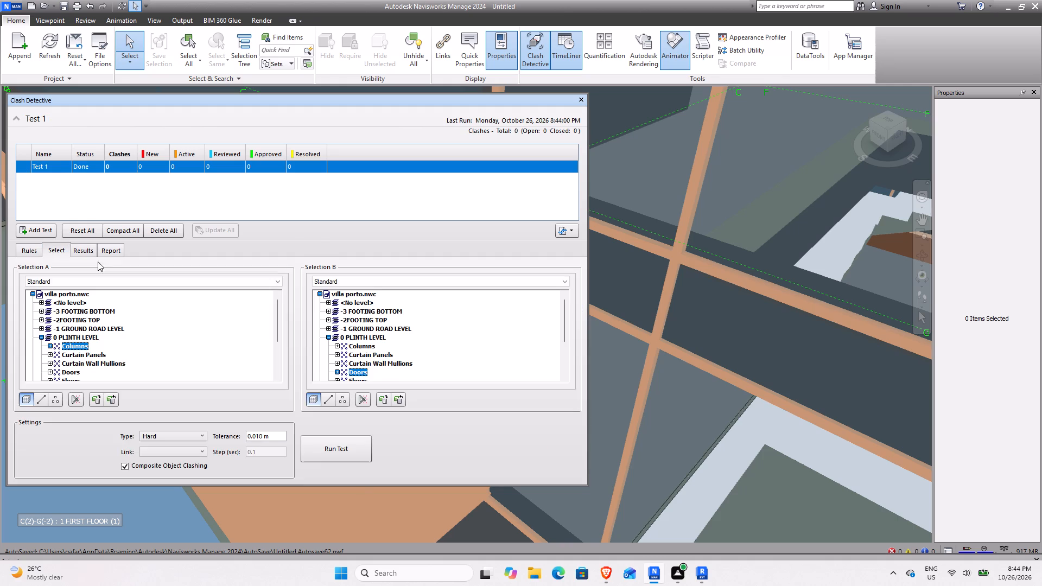
left_click(81, 351)
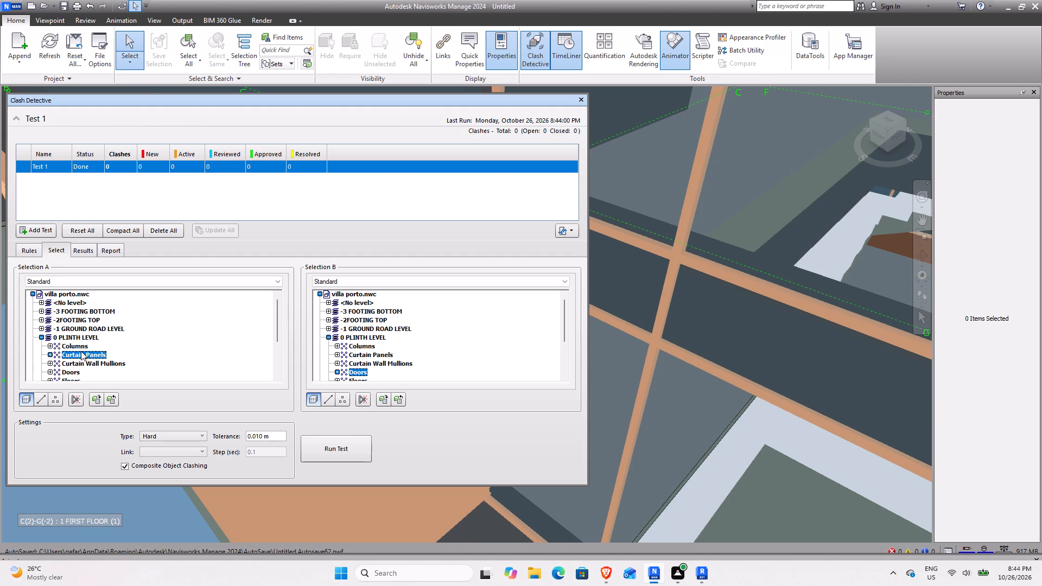
left_click(370, 355)
left_click(328, 438)
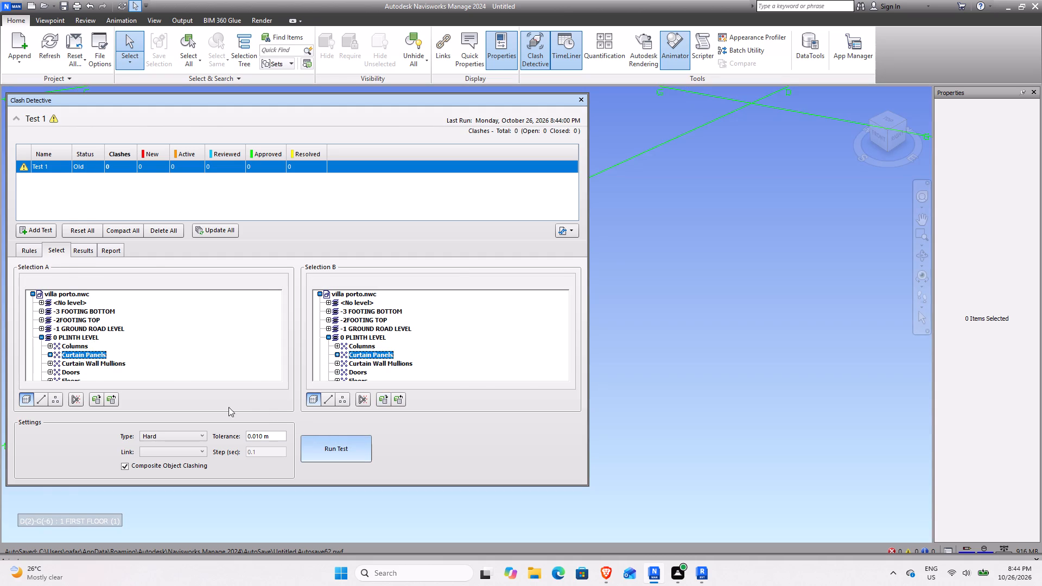
Examine Clash1 and Clash2 of the curtain panel test in the 3D view.
scroll(666, 298, "down", 20)
scroll(666, 298, "down", 5)
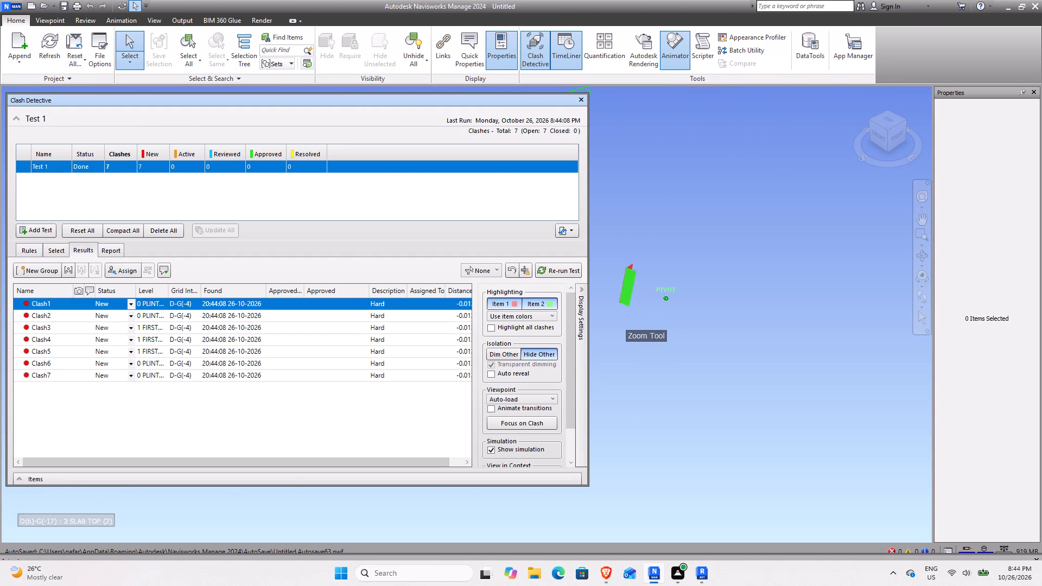
middle_click_drag(646, 302, 748, 302)
scroll(735, 257, "up", 16)
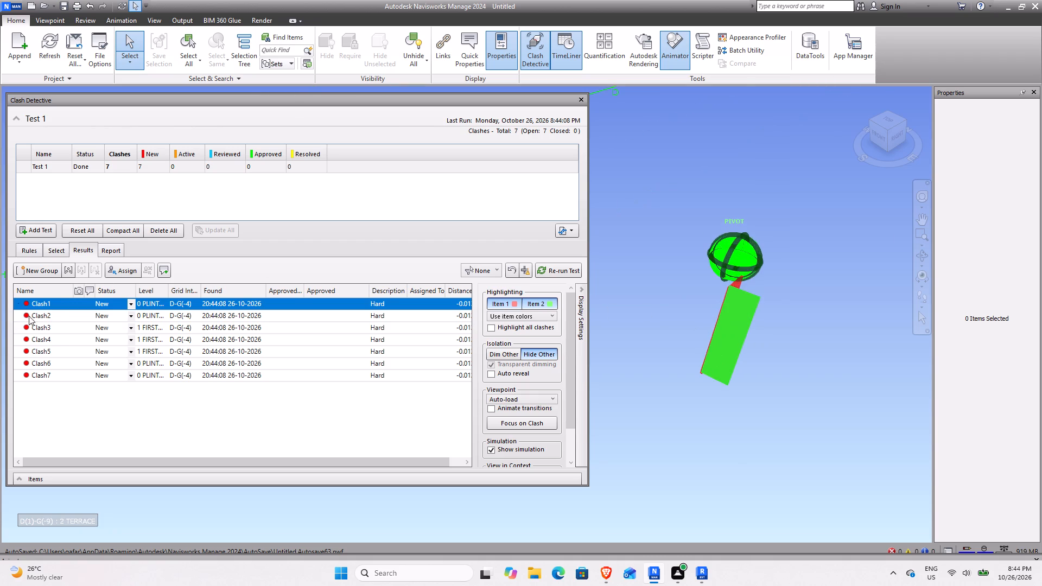
left_click(84, 324)
left_click(86, 314)
scroll(810, 396, "down", 3)
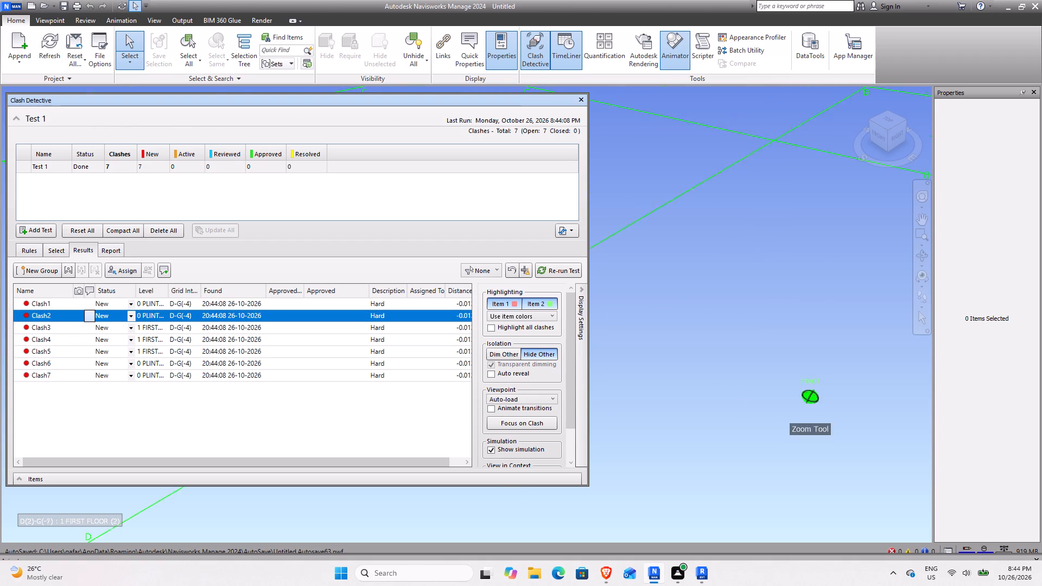
scroll(810, 396, "down", 13)
middle_click_drag(676, 381, 763, 364)
scroll(765, 360, "up", 16)
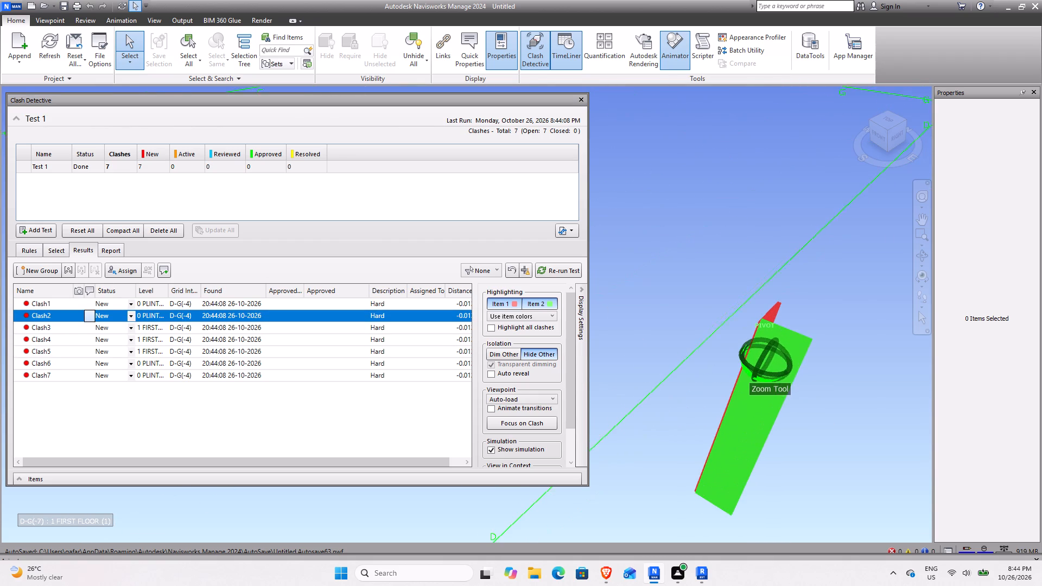
left_click(824, 261)
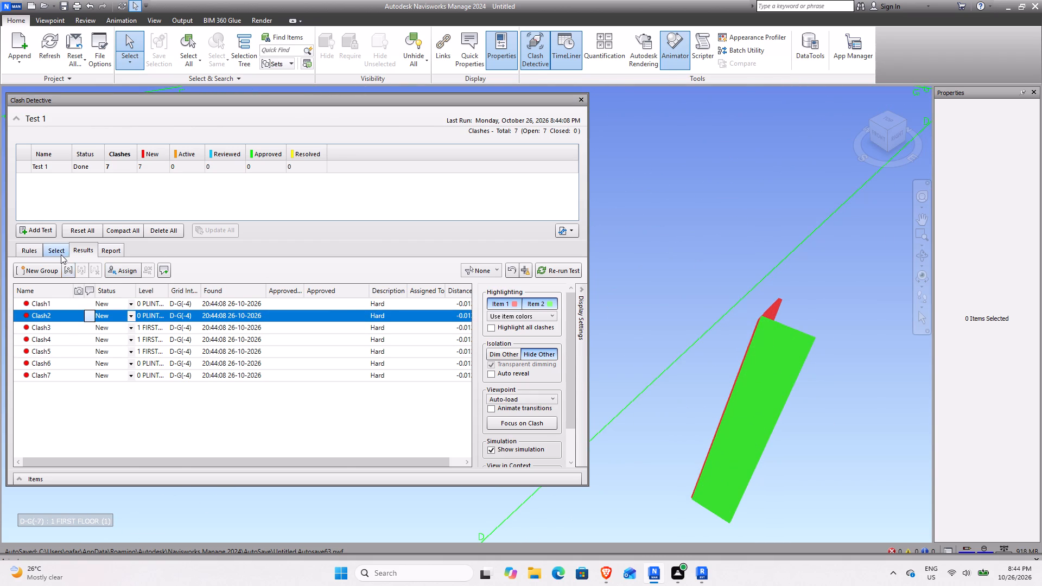
Run Test 1 with 0 PLINTH LEVEL Walls as both Selection A and Selection B.
left_click(61, 253)
scroll(84, 365, "down", 3)
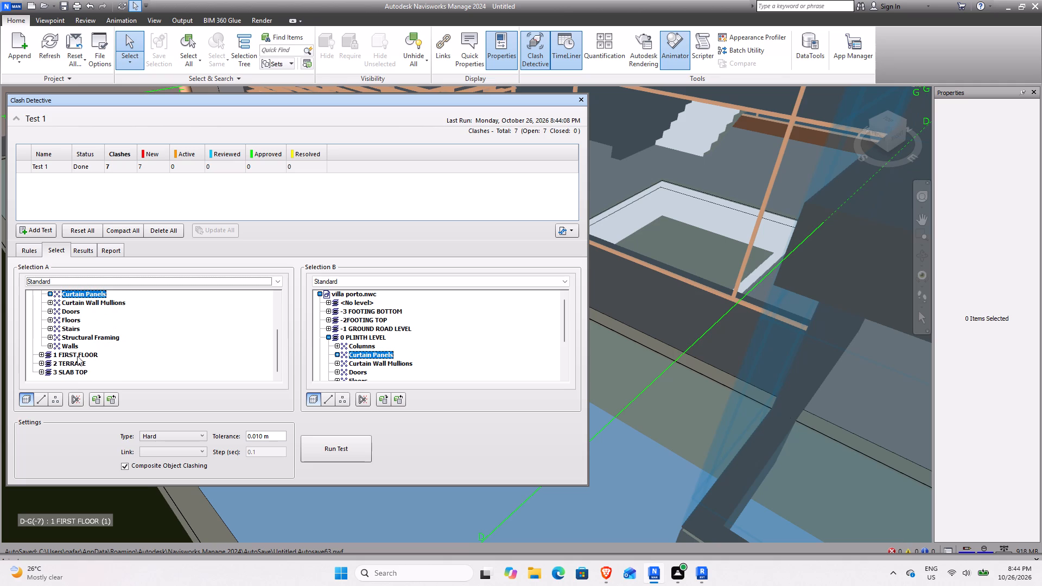
left_click(73, 346)
scroll(367, 341, "down", 4)
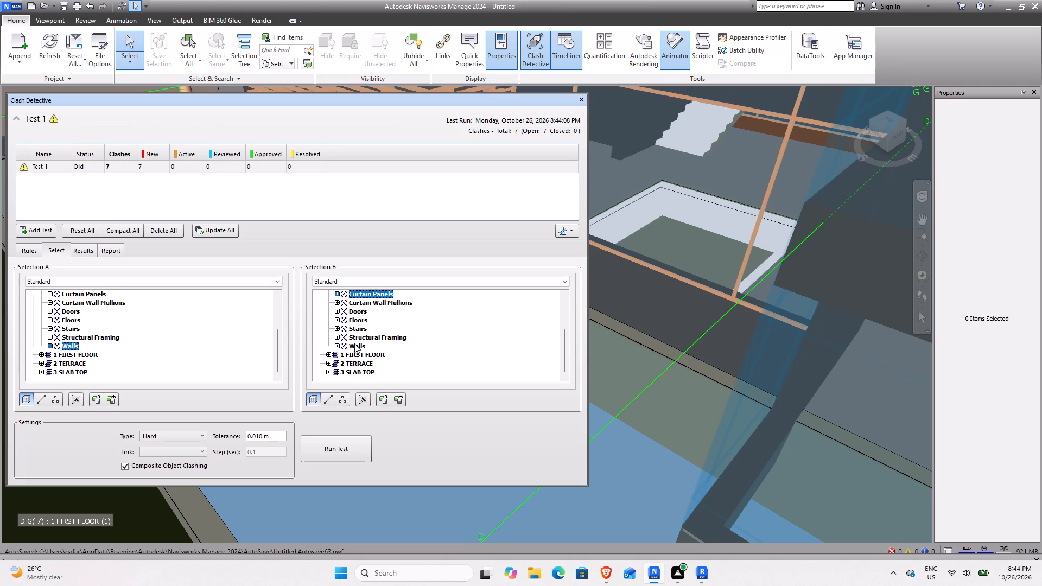
left_click(354, 343)
left_click(339, 454)
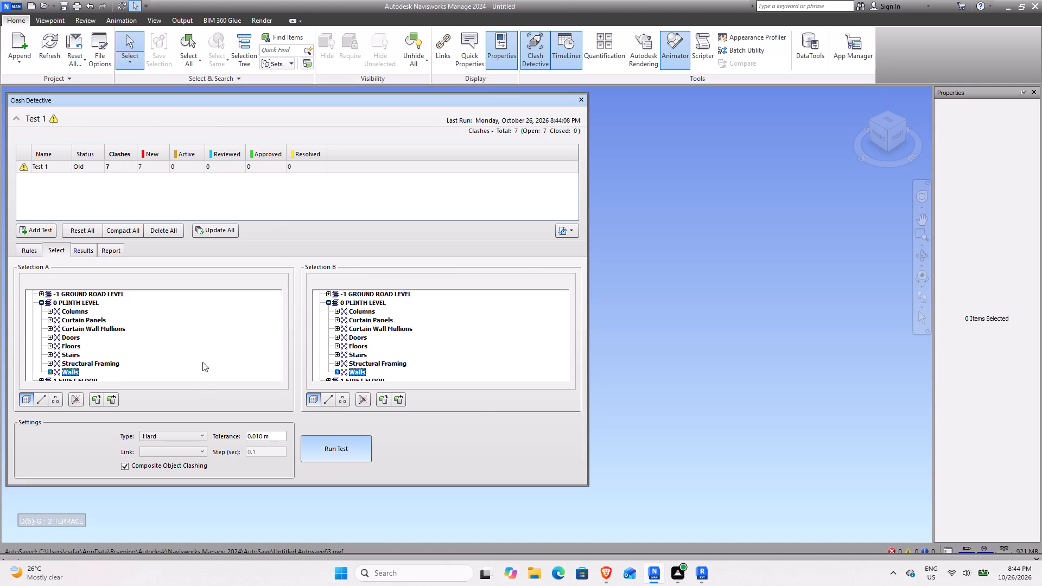
Examine Clash1 of the wall test in the 3D view from several angles.
scroll(705, 334, "down", 14)
middle_click_drag(663, 343, 806, 343)
scroll(742, 292, "up", 14)
scroll(819, 353, "down", 3)
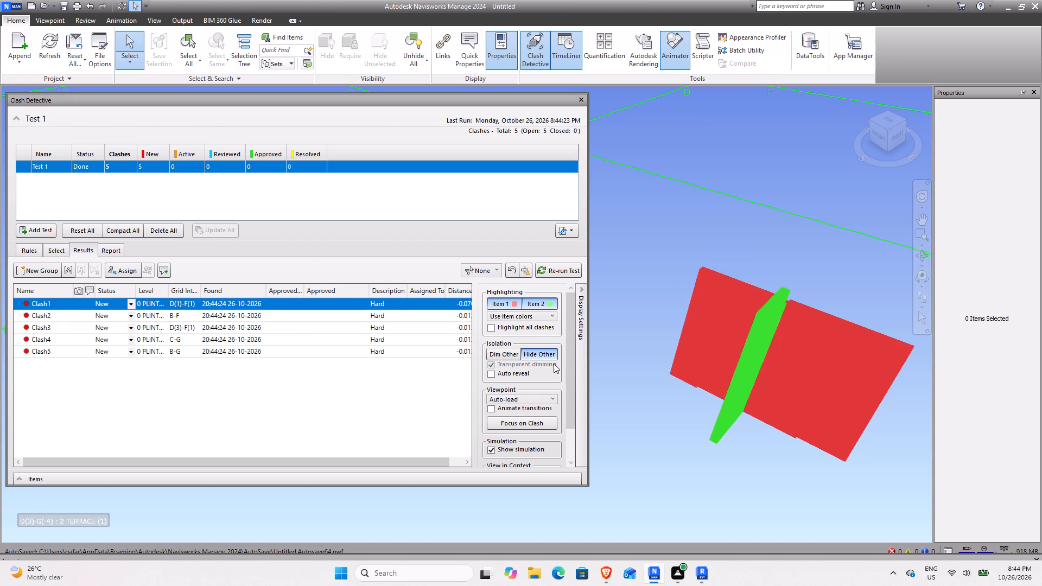
scroll(767, 422, "down", 4)
middle_click_drag(781, 435, 586, 399, "shift")
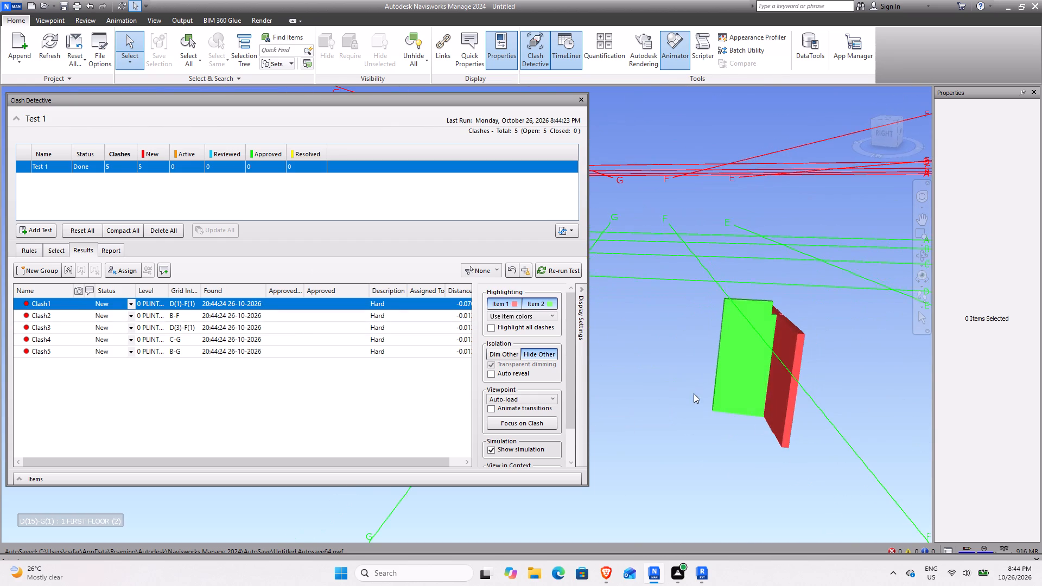
middle_click_drag(791, 386, 666, 434, "shift")
scroll(900, 320, "up", 4)
scroll(668, 390, "up", 5)
middle_click_drag(761, 396, 781, 359, "shift")
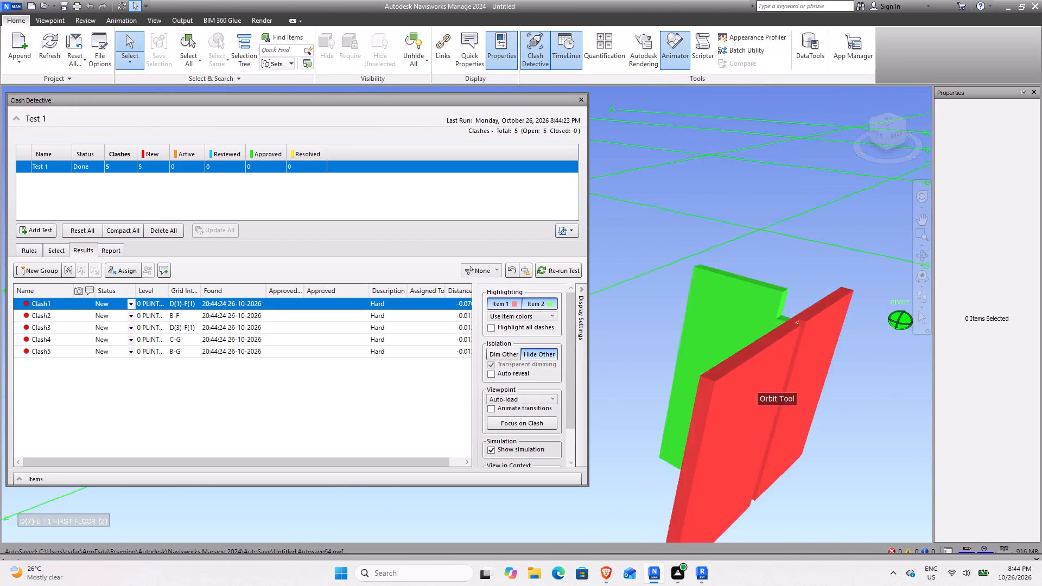
middle_click_drag(781, 359, 807, 381, "shift")
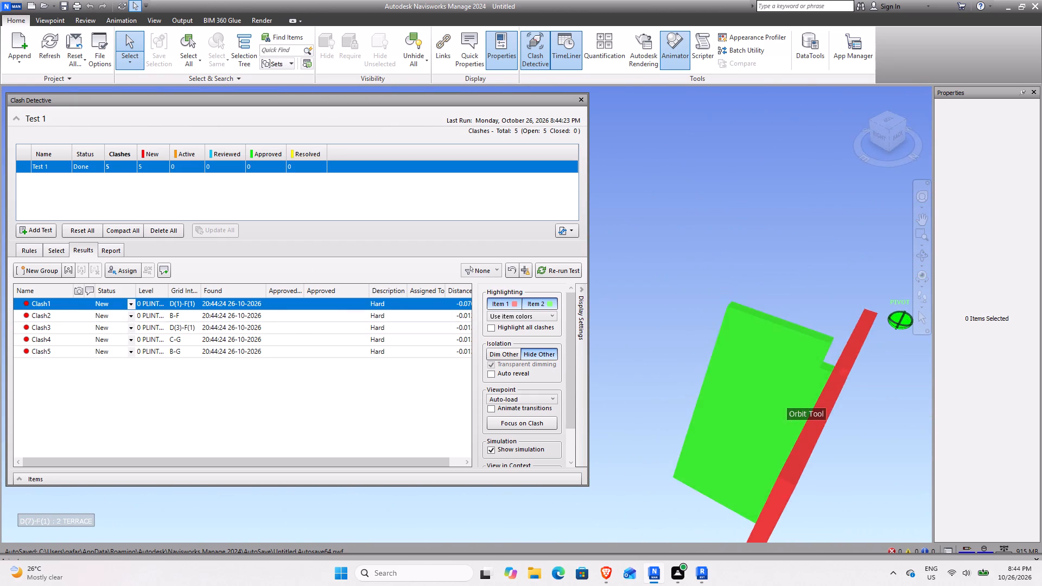
middle_click_drag(807, 381, 787, 354, "shift")
Check the item properties of both walls in Clash1, widening the properties display to read the values.
left_click(747, 351)
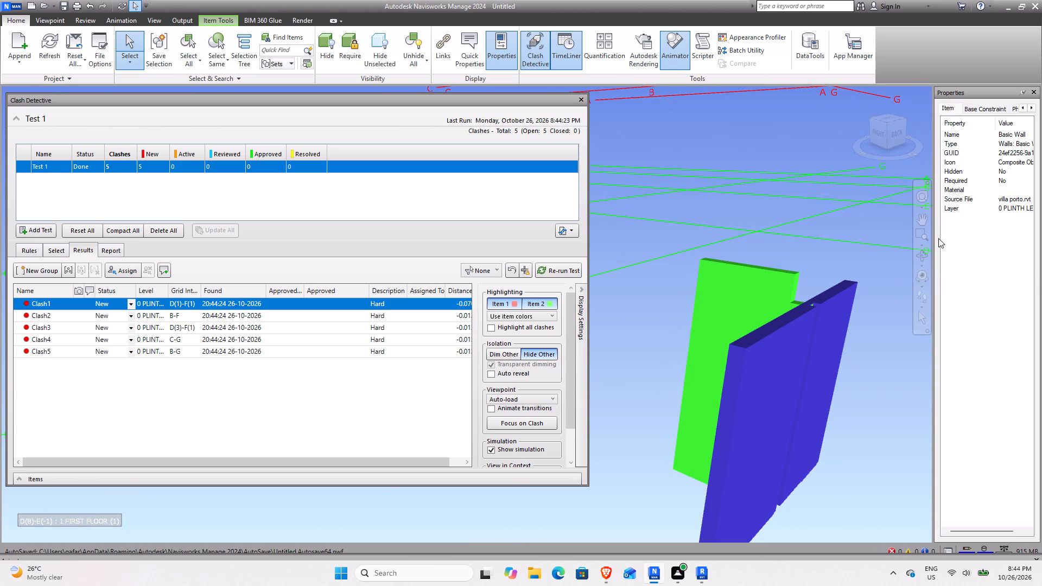
left_click_drag(933, 235, 915, 237)
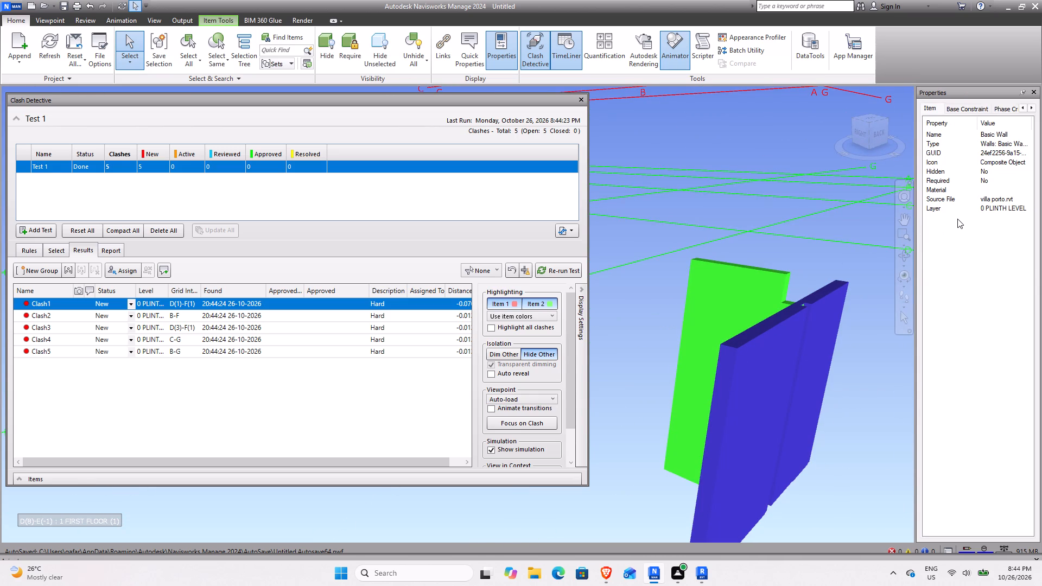
left_click(764, 271)
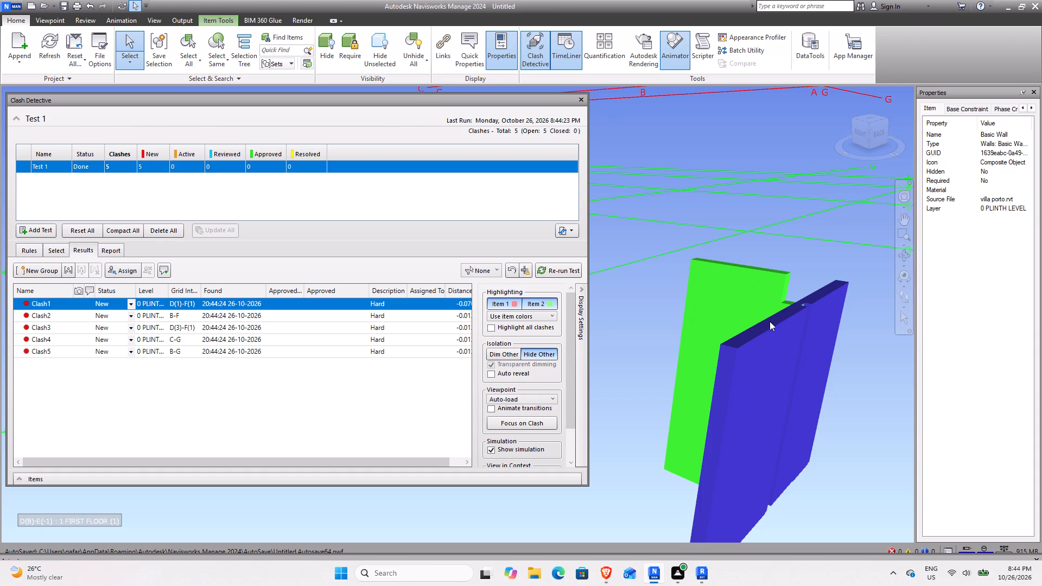
left_click(765, 340)
Examine Clash2 of the wall test up close where the two walls meet.
left_click(88, 321)
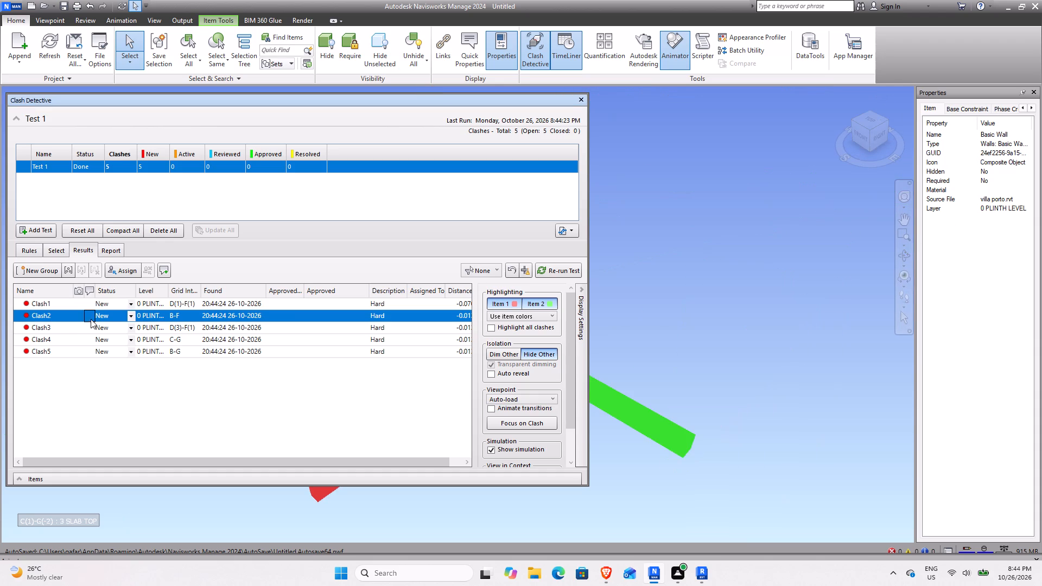
scroll(694, 427, "down", 9)
middle_click_drag(643, 412, 844, 400)
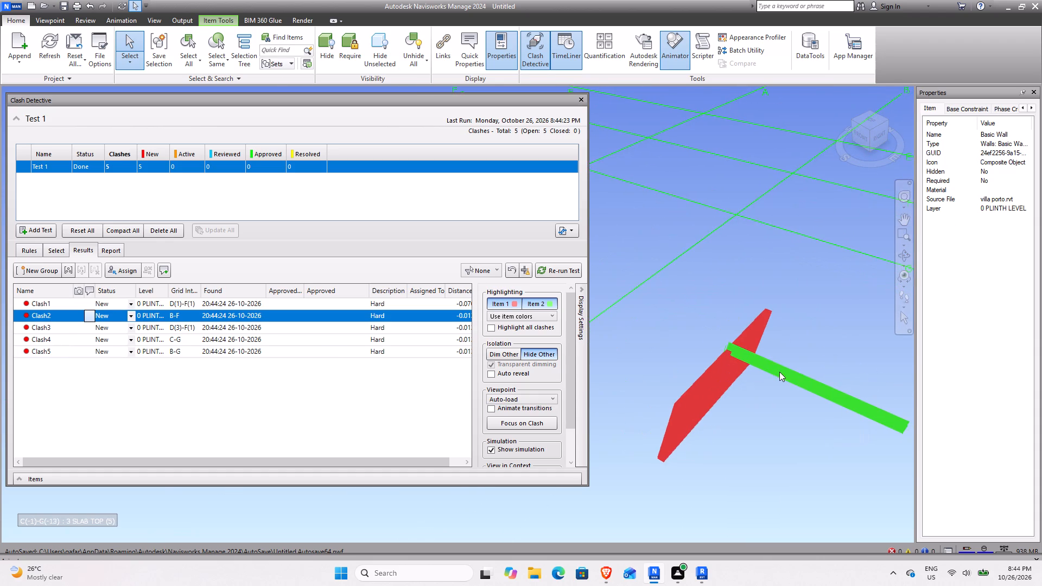
scroll(722, 366, "up", 4)
scroll(799, 342, "up", 15)
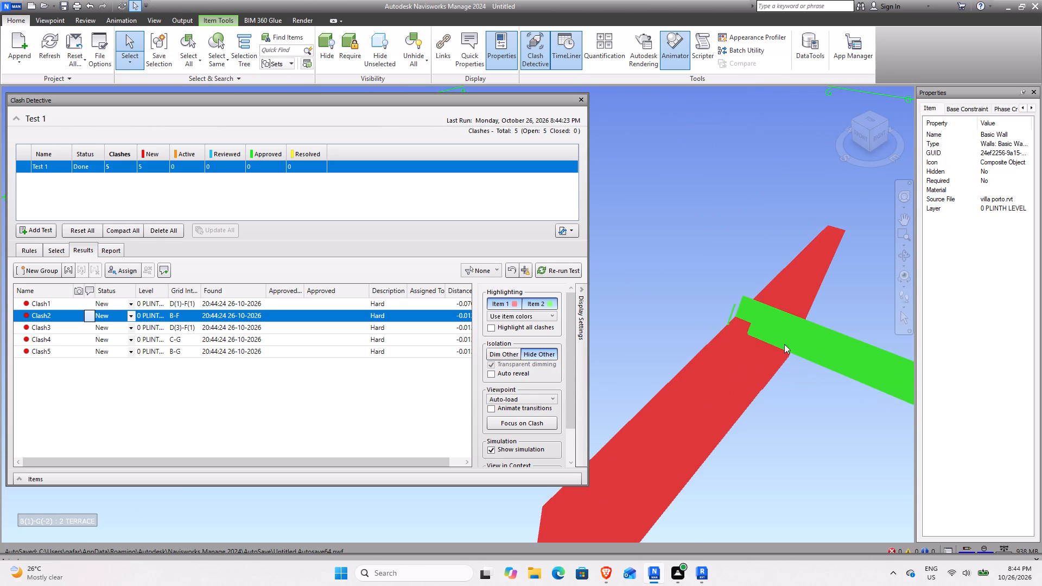
scroll(754, 342, "up", 10)
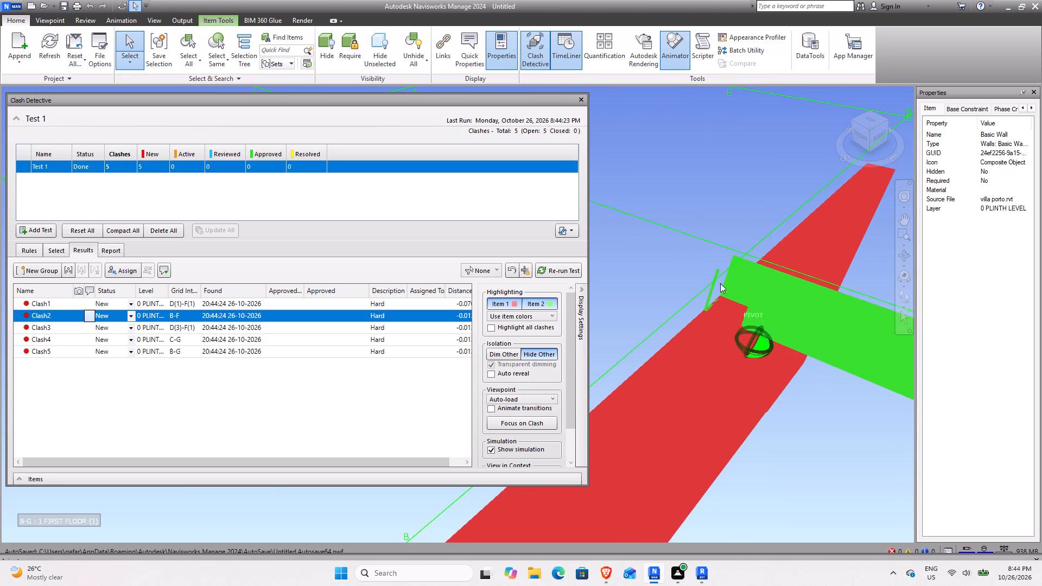
Inspect the clashing walls in Clash2, reviewing the green wall's Item and Phase Created properties, and clear the selection.
left_click(727, 340)
left_click(860, 305)
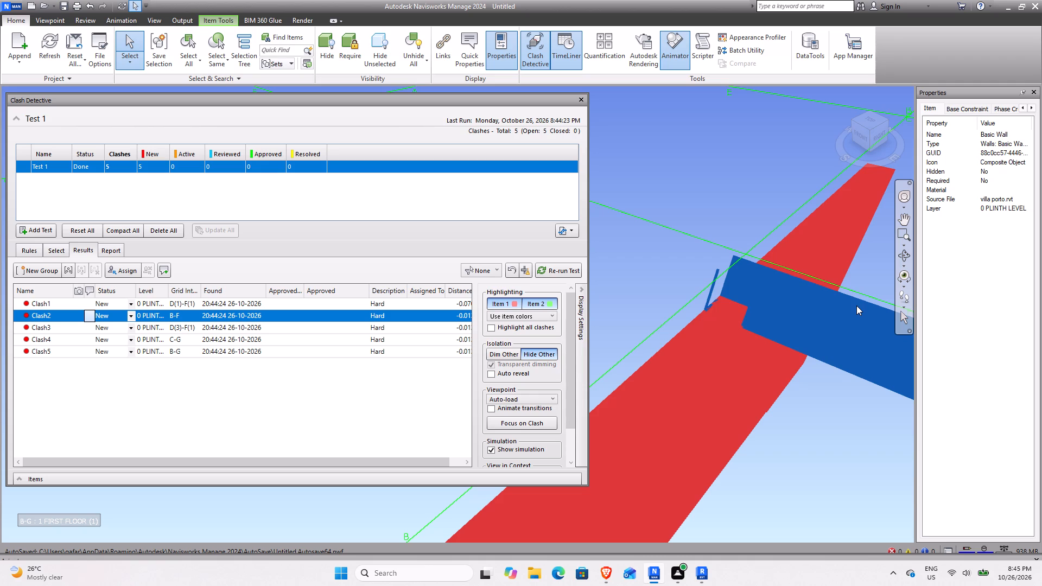
left_click(1019, 142)
left_click(1011, 150)
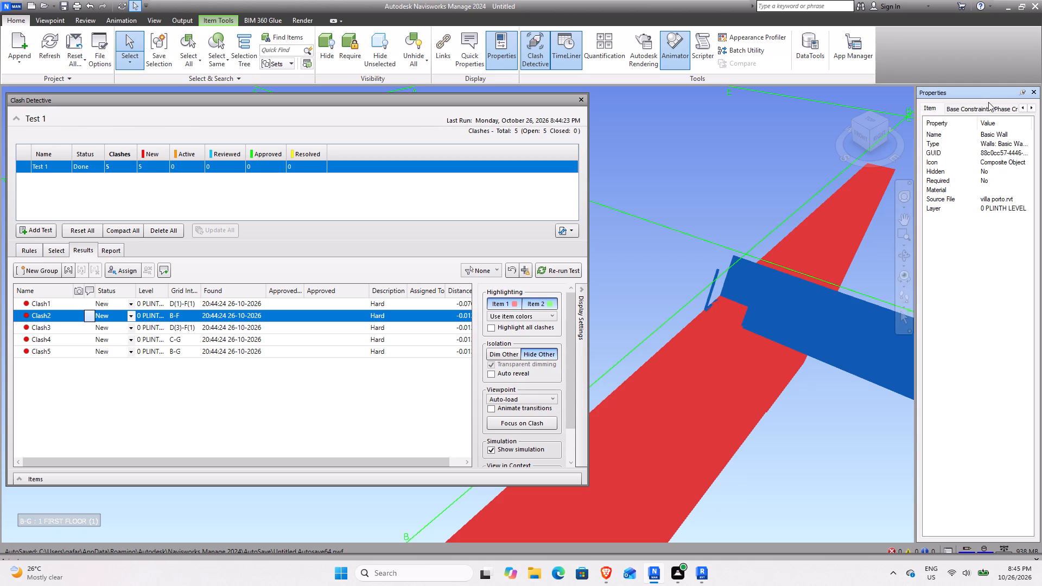
left_click(964, 106)
left_click(1021, 105)
left_click(1007, 107)
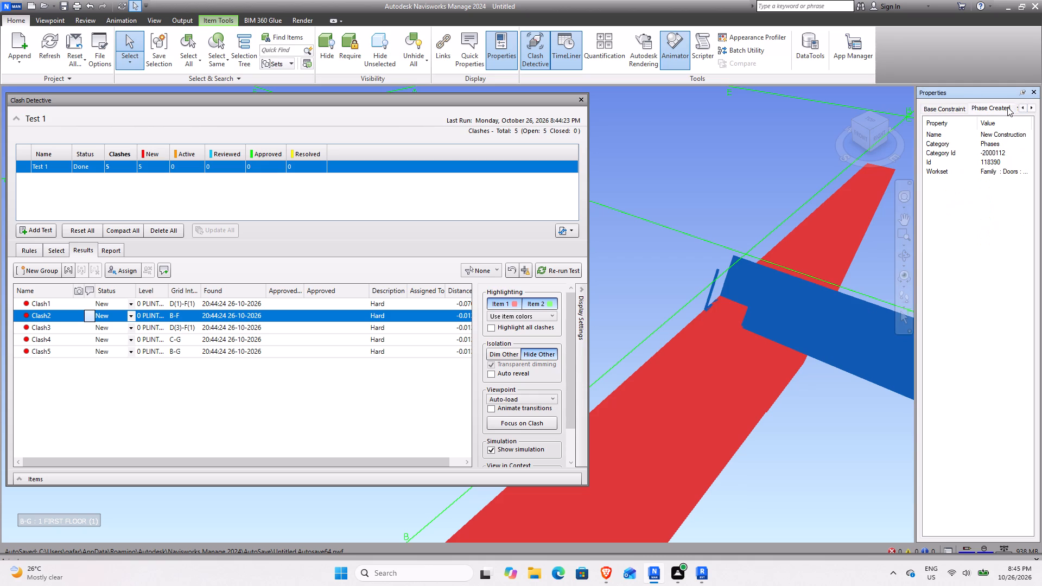
left_click(998, 109)
triple_click(1029, 106)
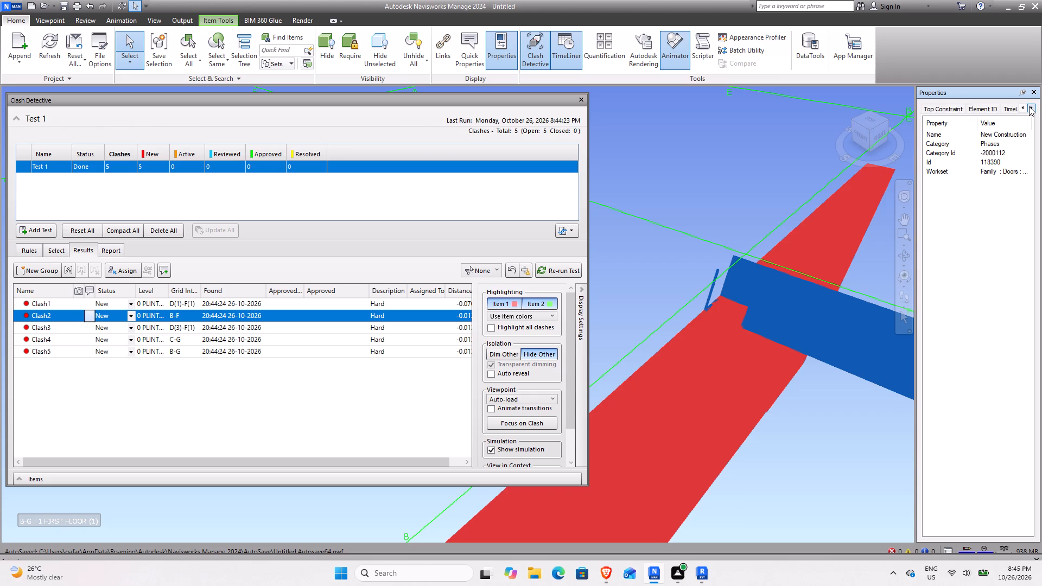
triple_click(1029, 106)
triple_click(1017, 106)
triple_click(1018, 106)
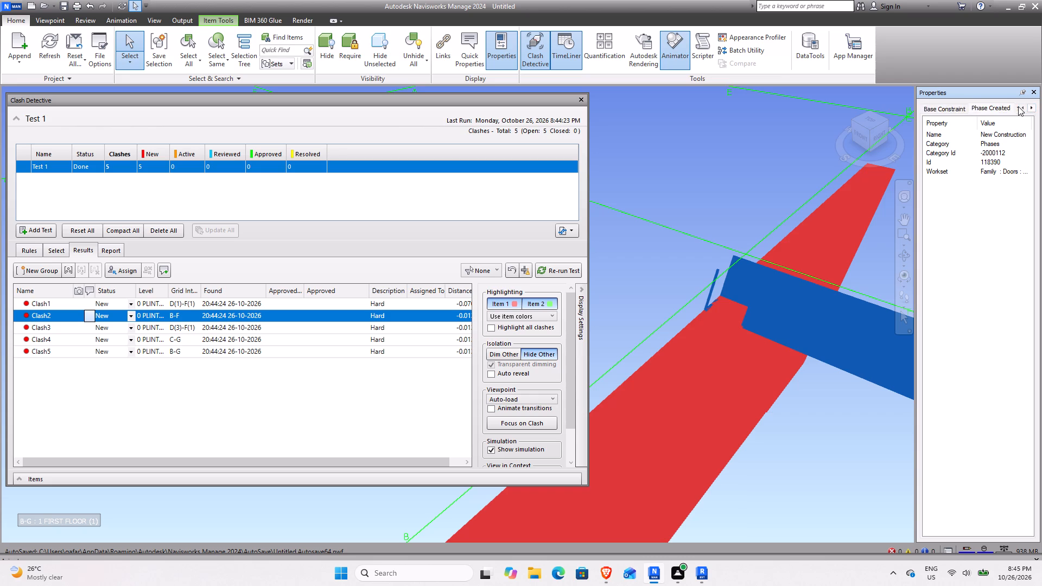
triple_click(1019, 106)
left_click(930, 111)
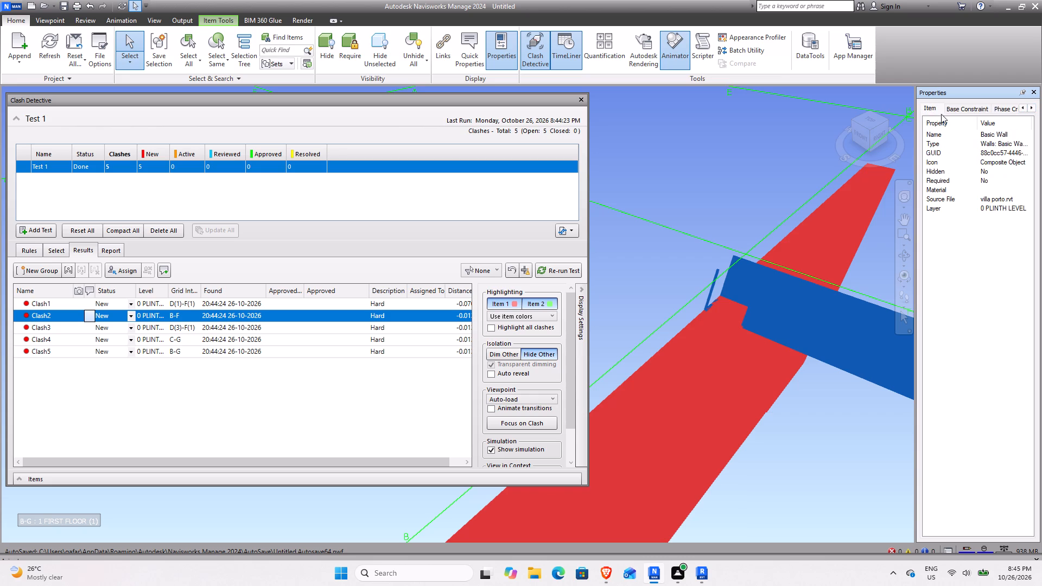
scroll(815, 372, "down", 9)
left_click(715, 241)
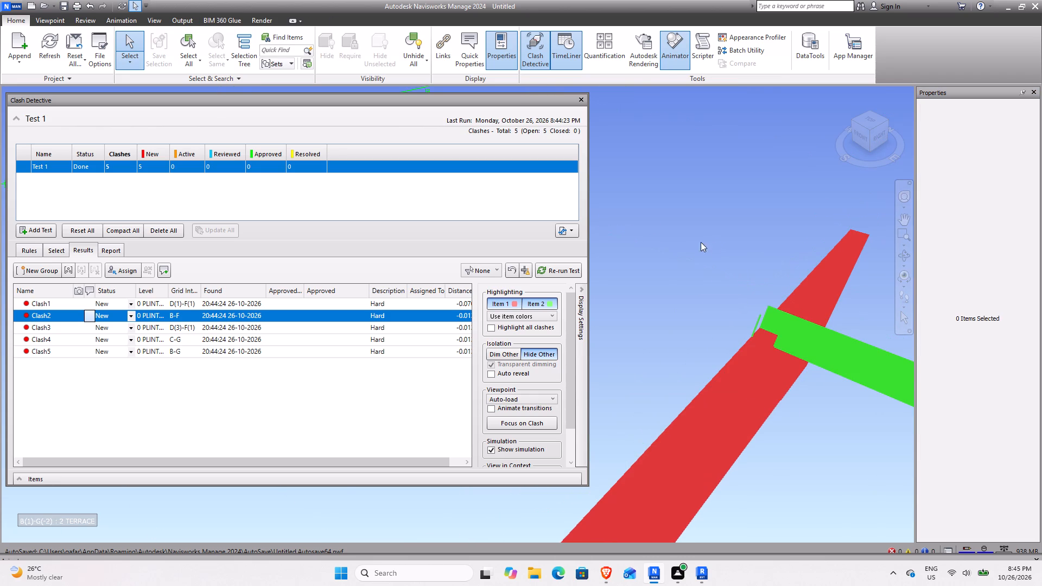
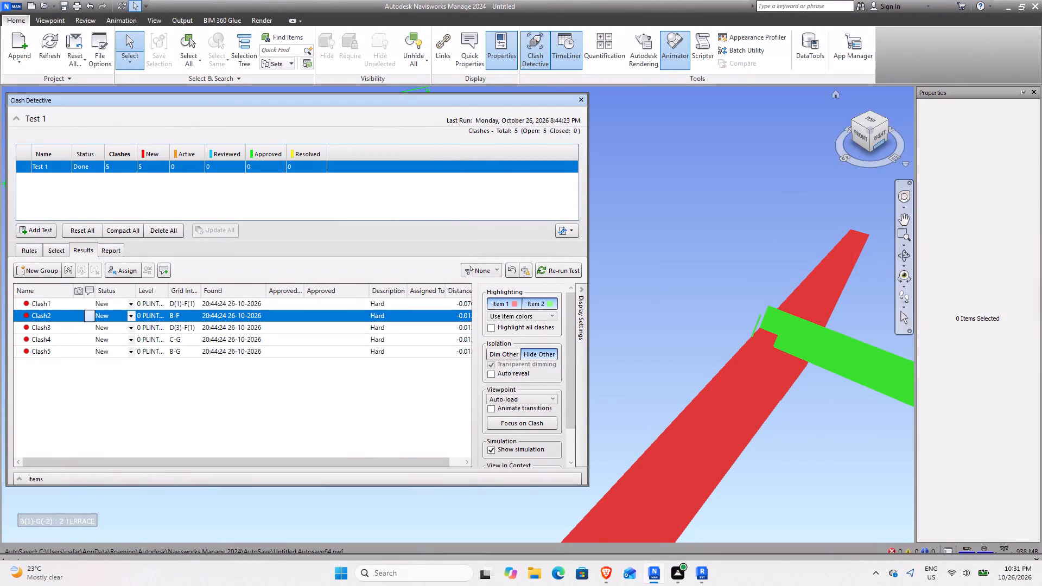
Close the Clash Detective window and exit the program from the untitled project.
left_click(580, 98)
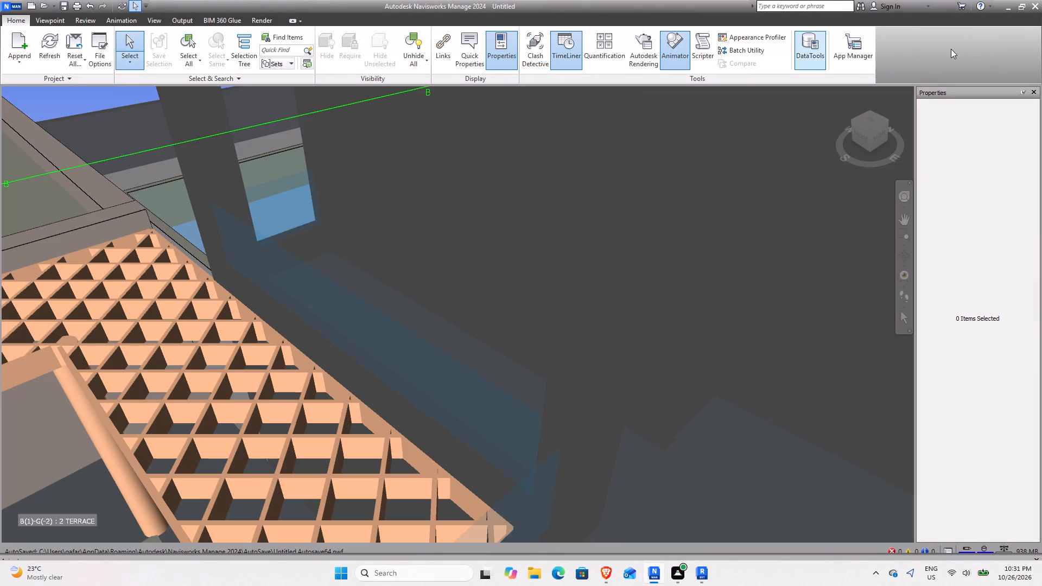
left_click(1041, 0)
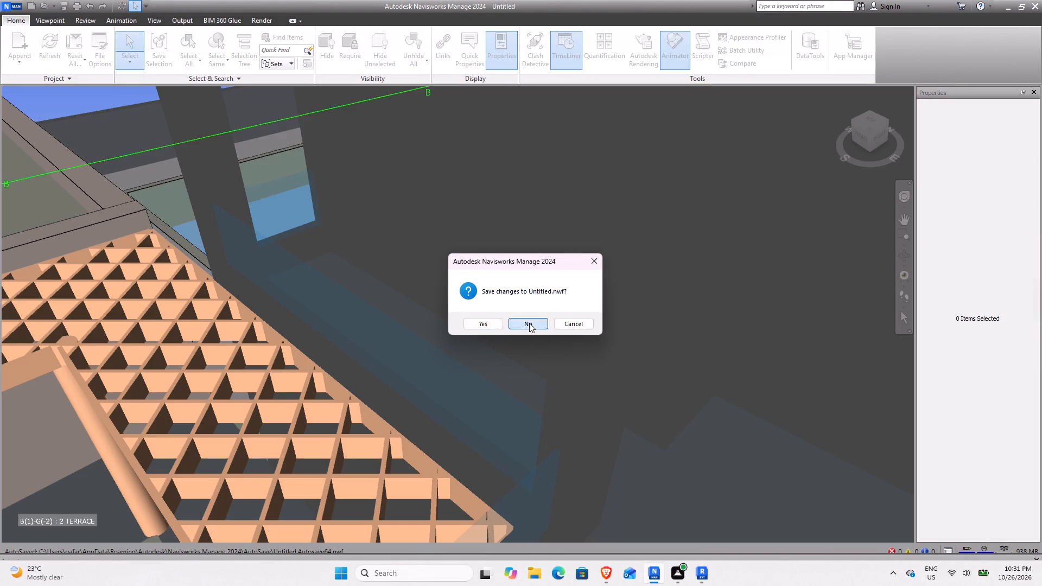
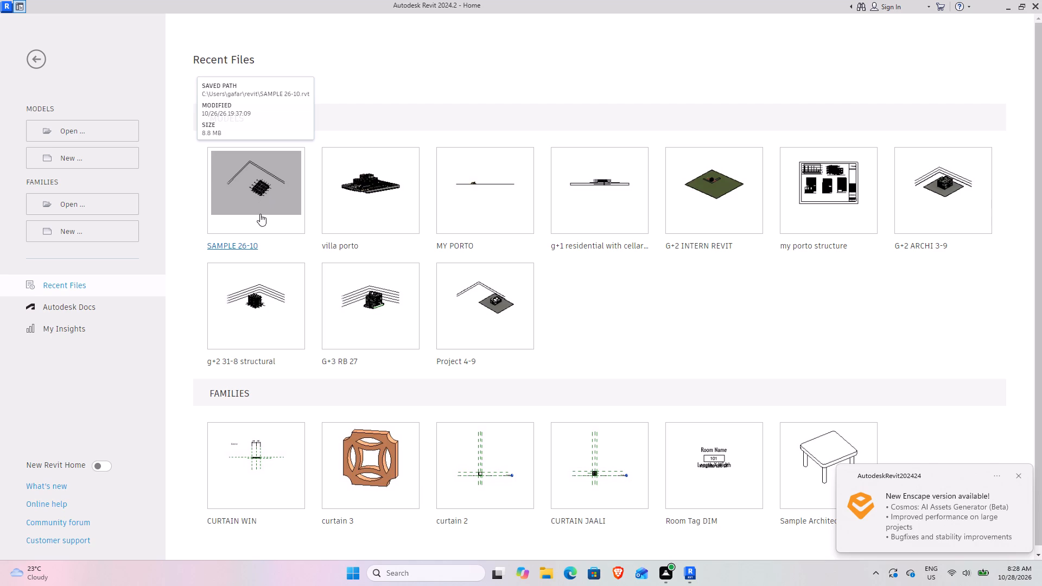
Open the recent project SAMPLE 26-10.
left_click(282, 211)
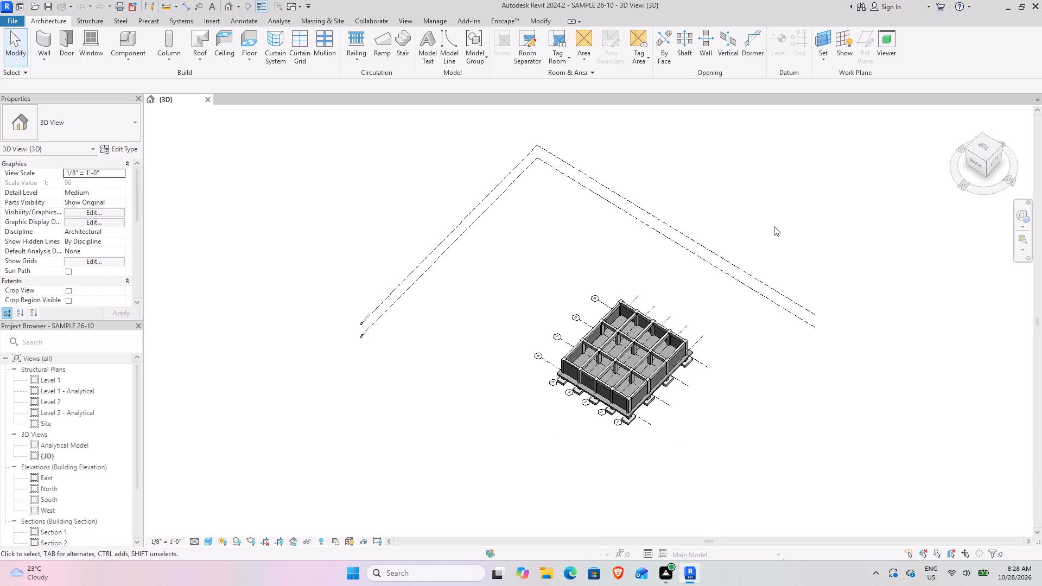
Export the current 3D view of the structural model to PDF with the default file name and settings.
scroll(620, 376, "up", 8)
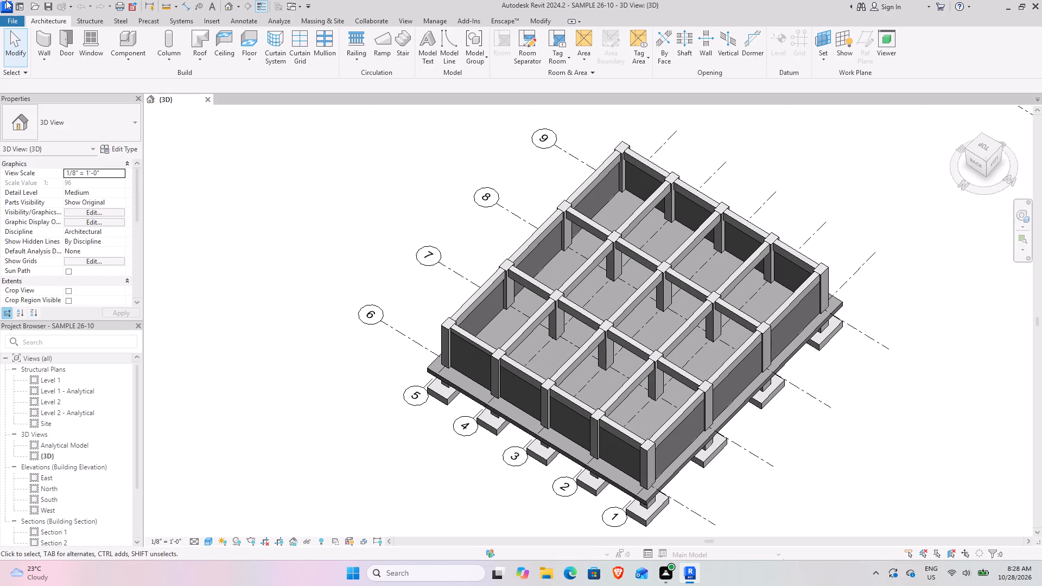
left_click(13, 24)
left_click(31, 183)
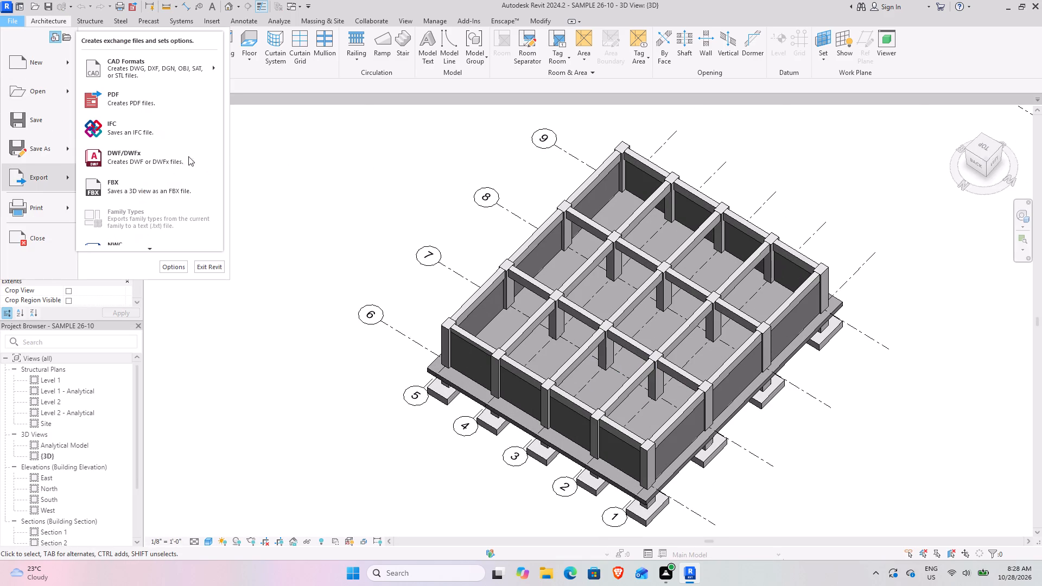
left_click(155, 97)
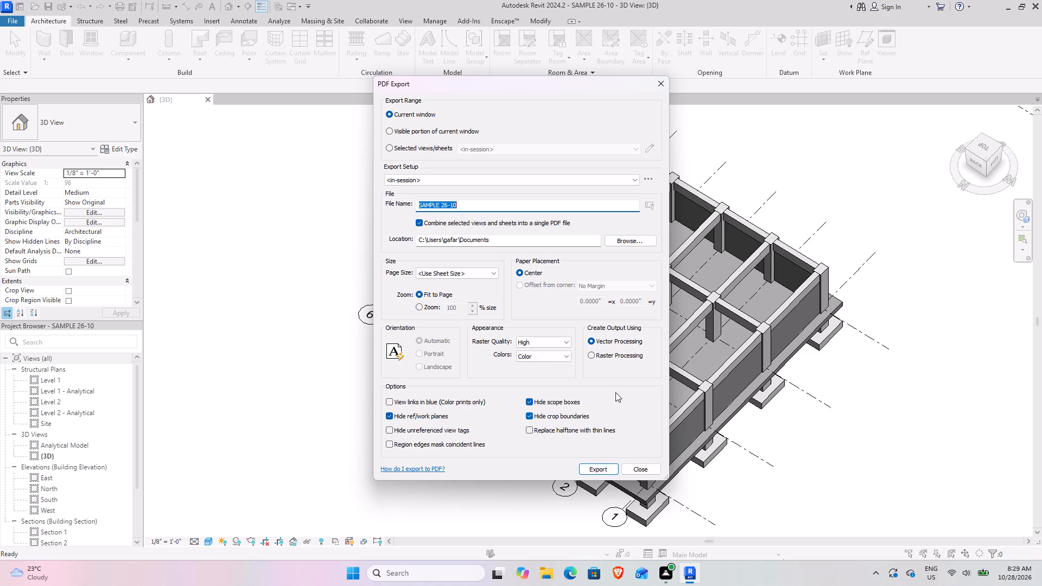
left_click(608, 469)
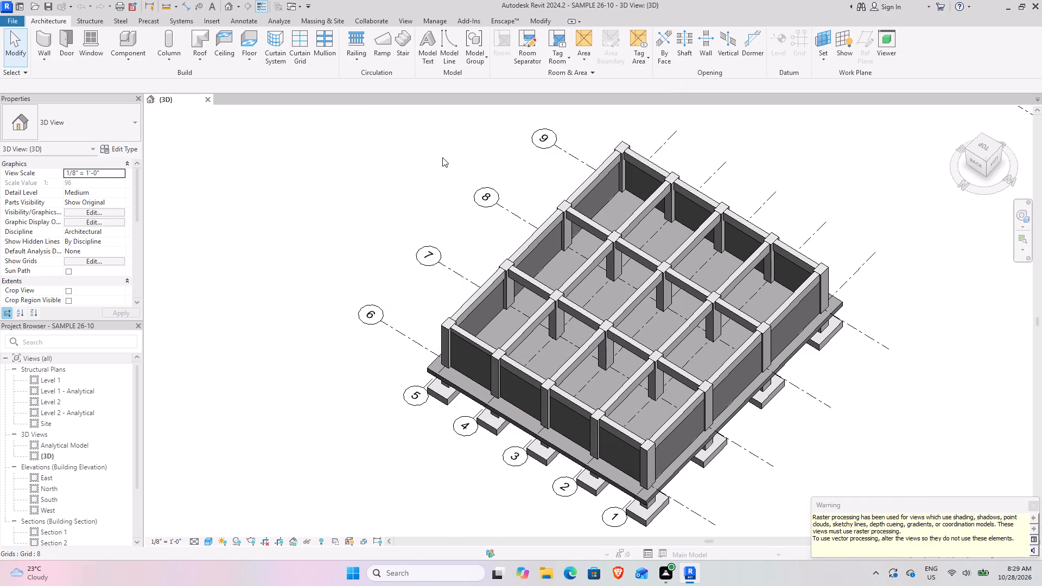
left_click(46, 2)
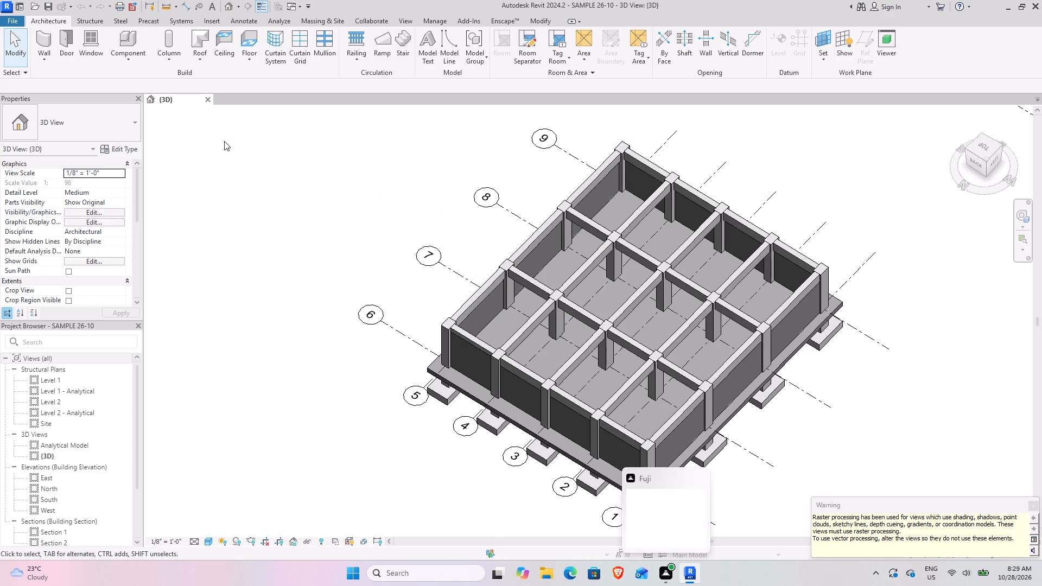
Export the current 3D view to PDF again, naming the file SAMPLE 28-10.
left_click(2, 27)
left_click(3, 22)
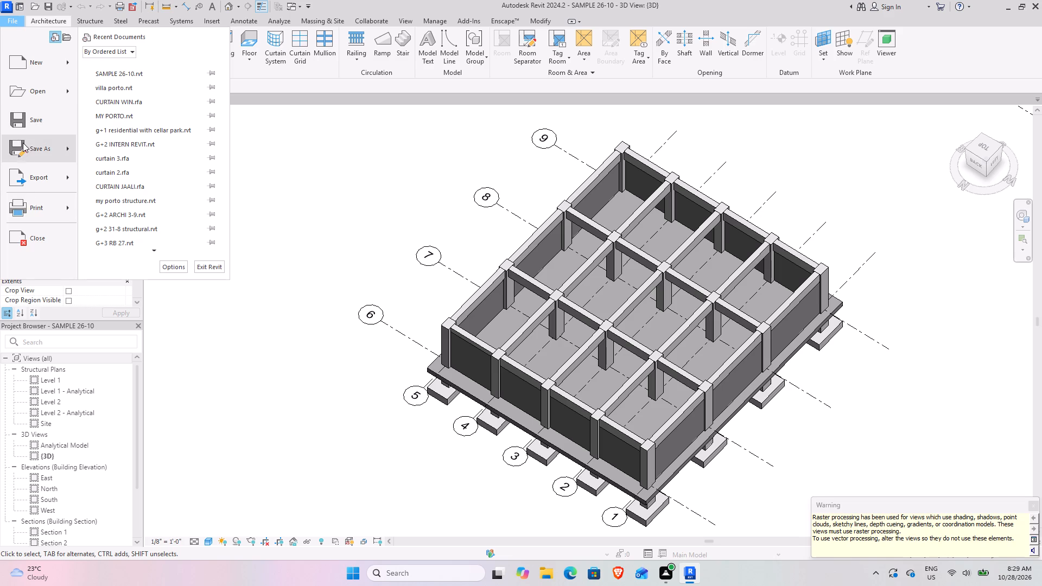
left_click(22, 183)
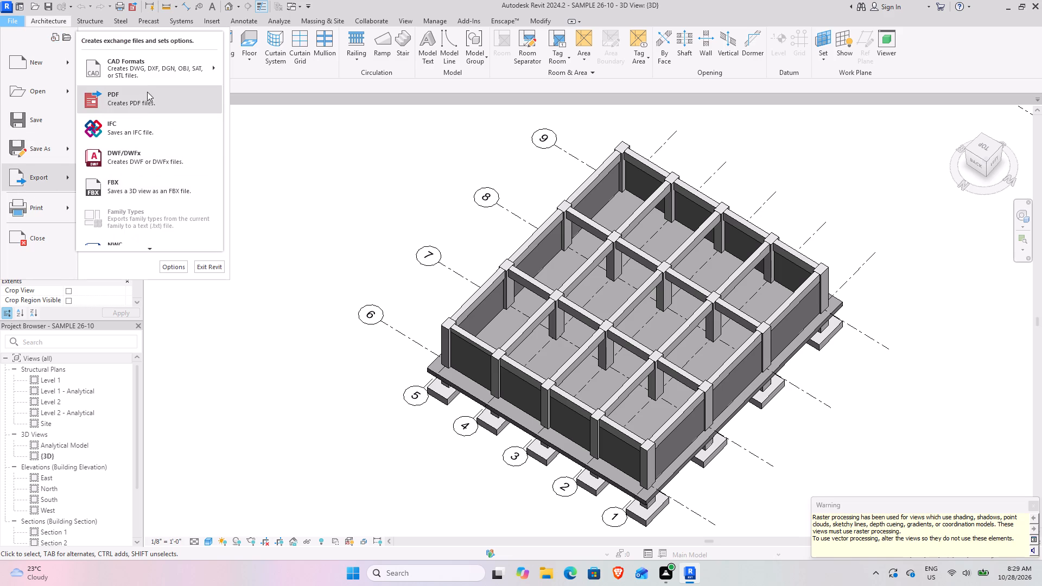
left_click(147, 92)
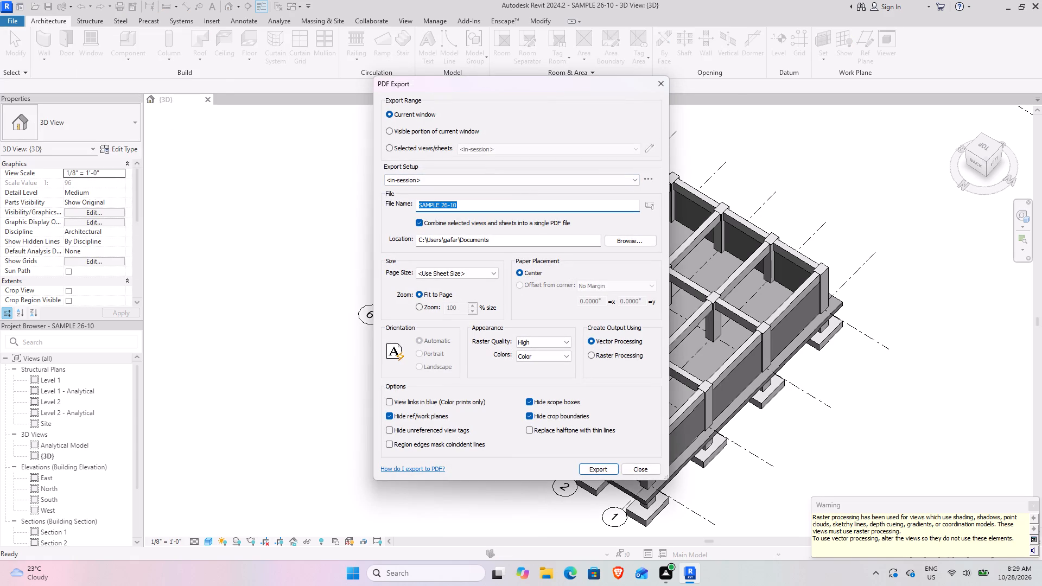
left_click(468, 208)
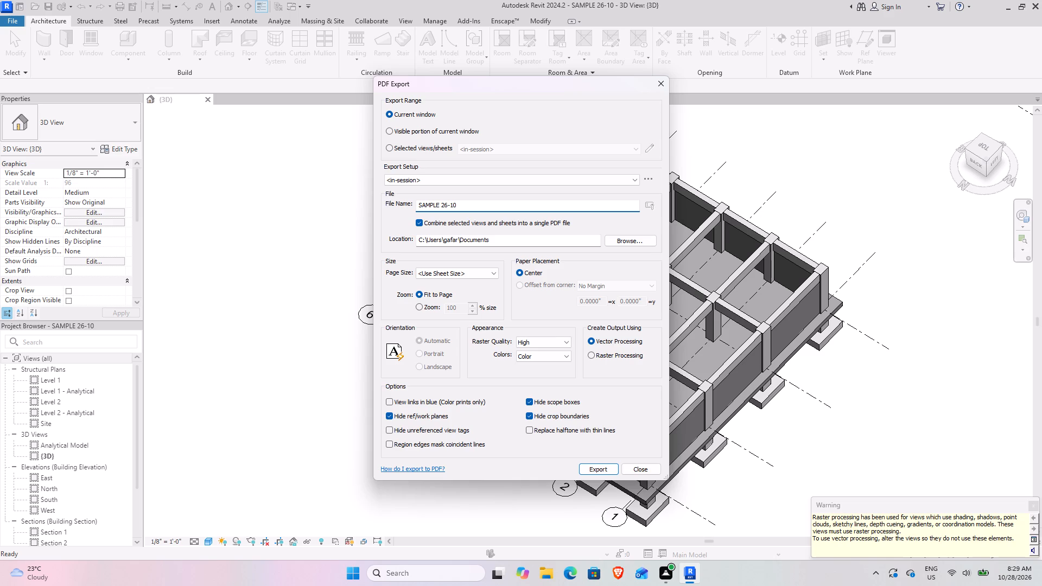
key("BackSpace")
key("BackSpace")
key("BackSpace")
key("BackSpace")
key("BackSpace")
key("BackSpace")
key("space")
type("28")
key("minus")
type("10")
key("Return")
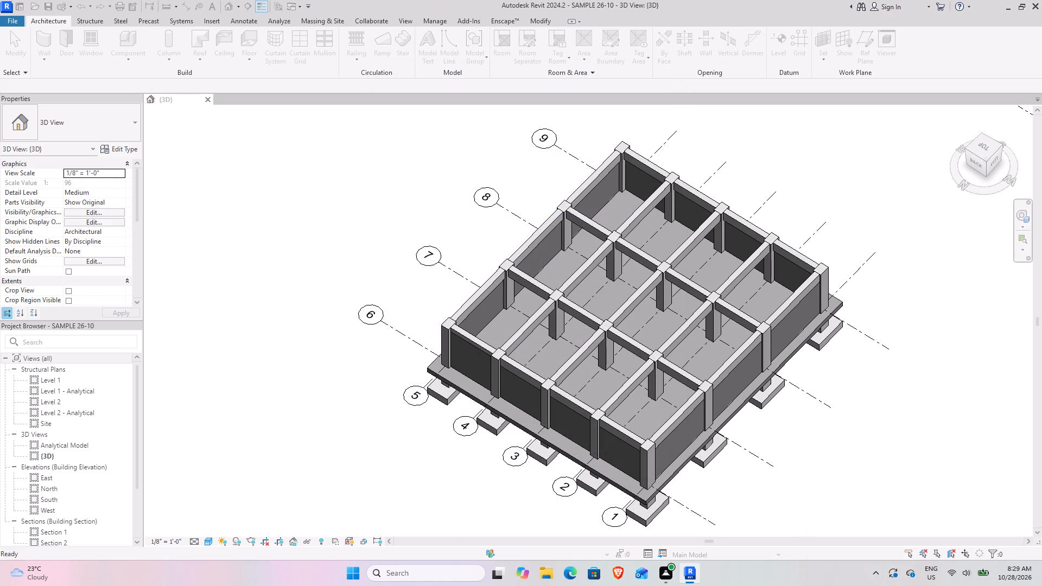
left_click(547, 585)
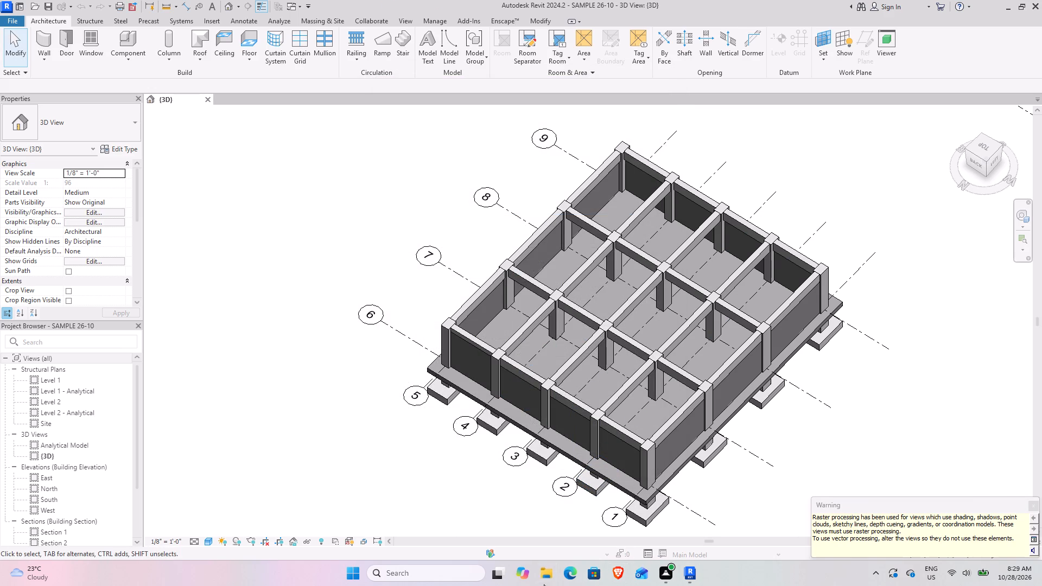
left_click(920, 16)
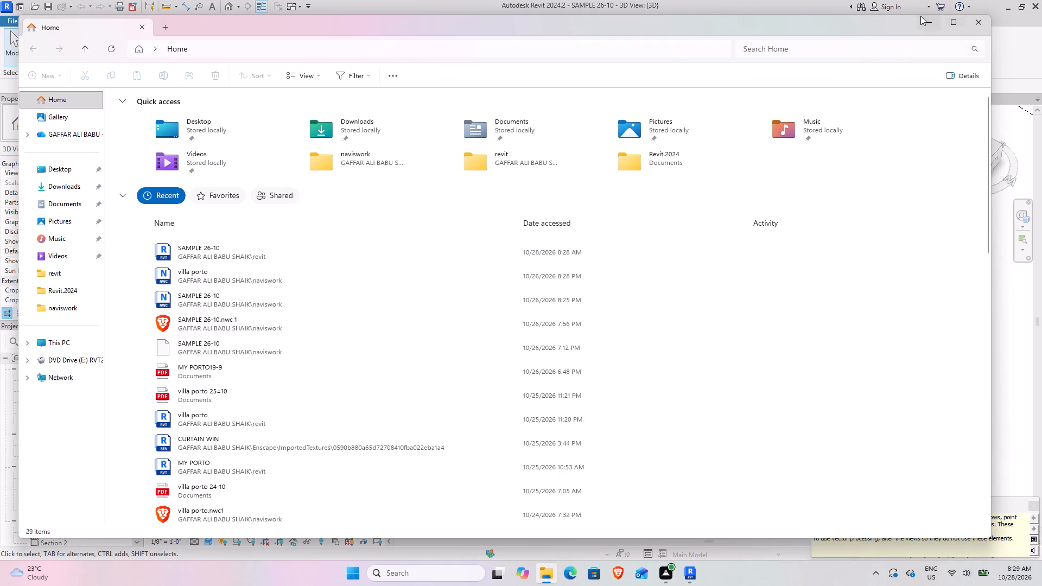